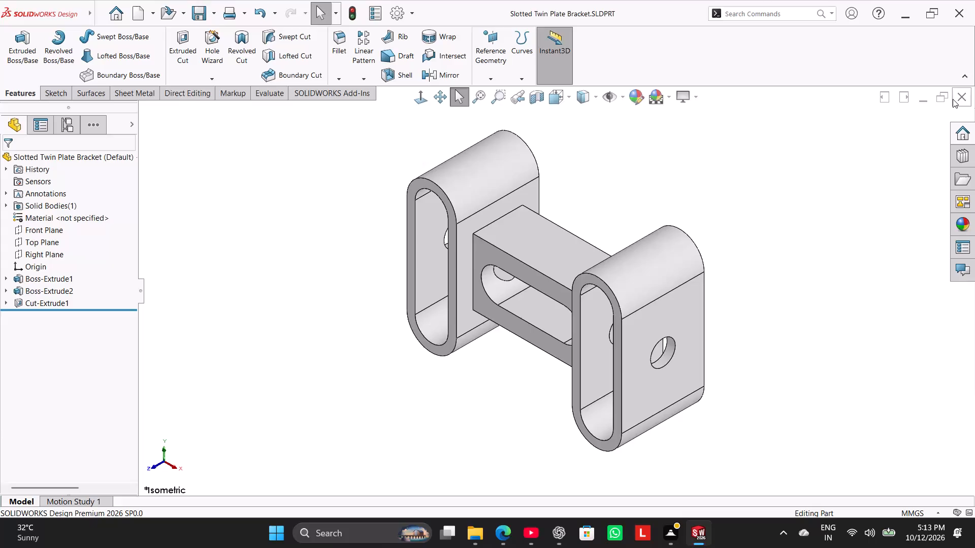
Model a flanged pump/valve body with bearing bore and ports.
Close the Slotted Twin Plate Bracket part.
click(953, 99)
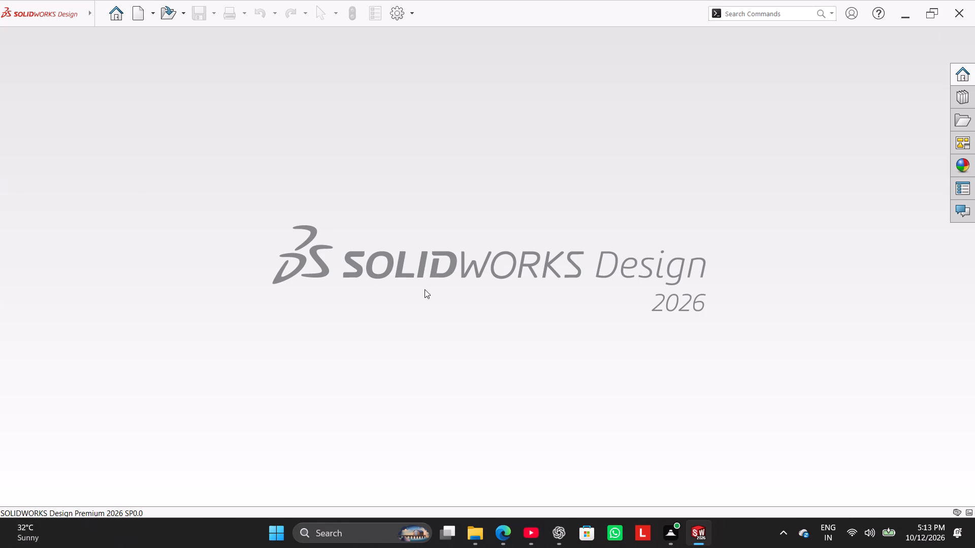
Create a new part document.
click(138, 25)
click(138, 18)
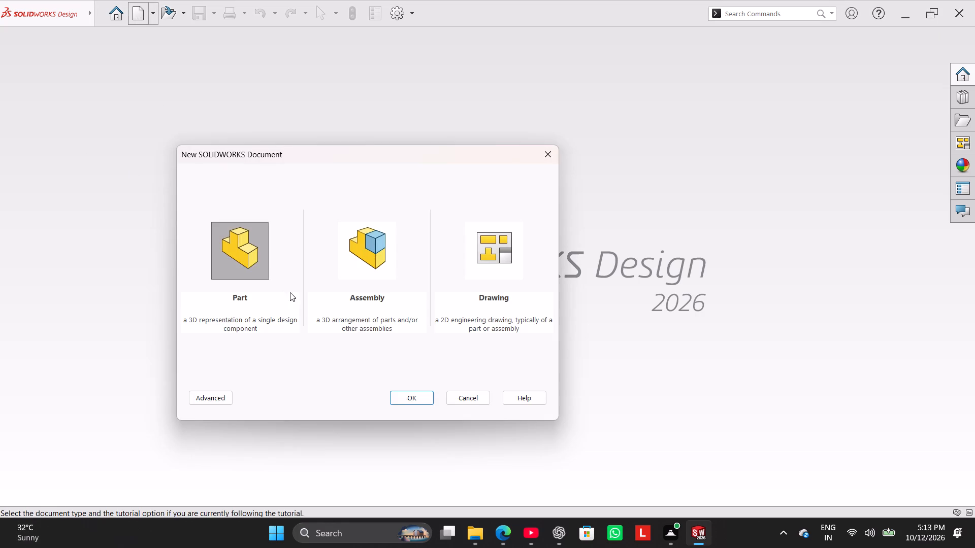
click(245, 265)
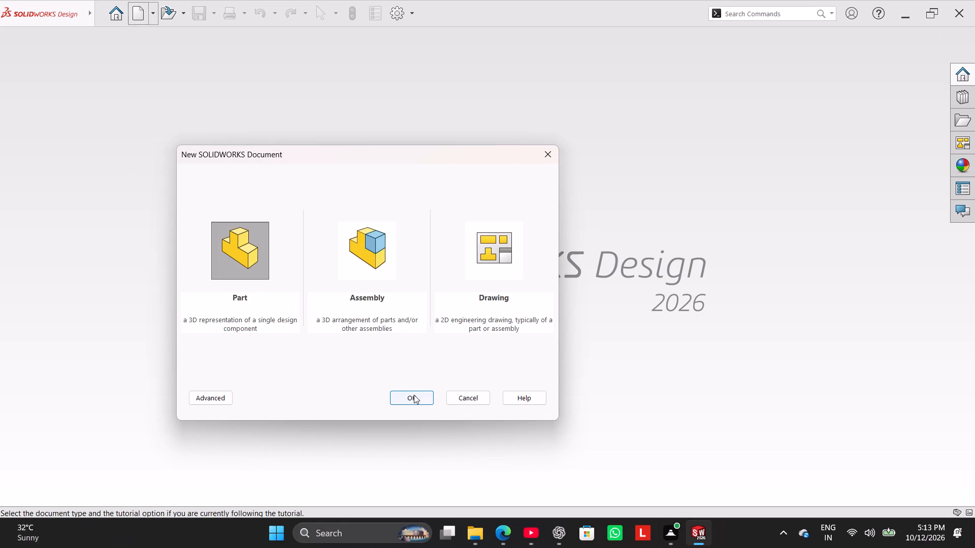
click(414, 395)
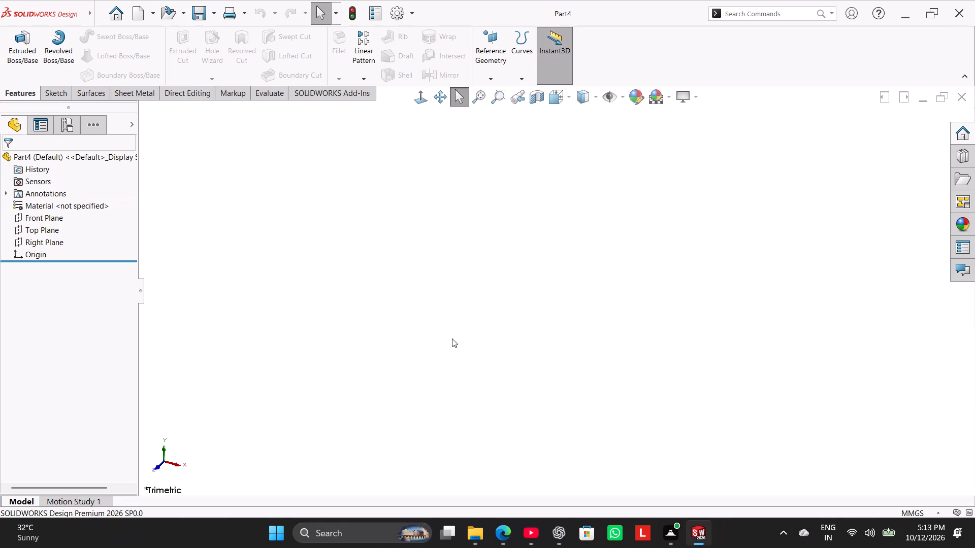
On the Top Plane, sketch two concentric circles centred on the origin with radii of about 57 mm and 34 mm.
click(41, 232)
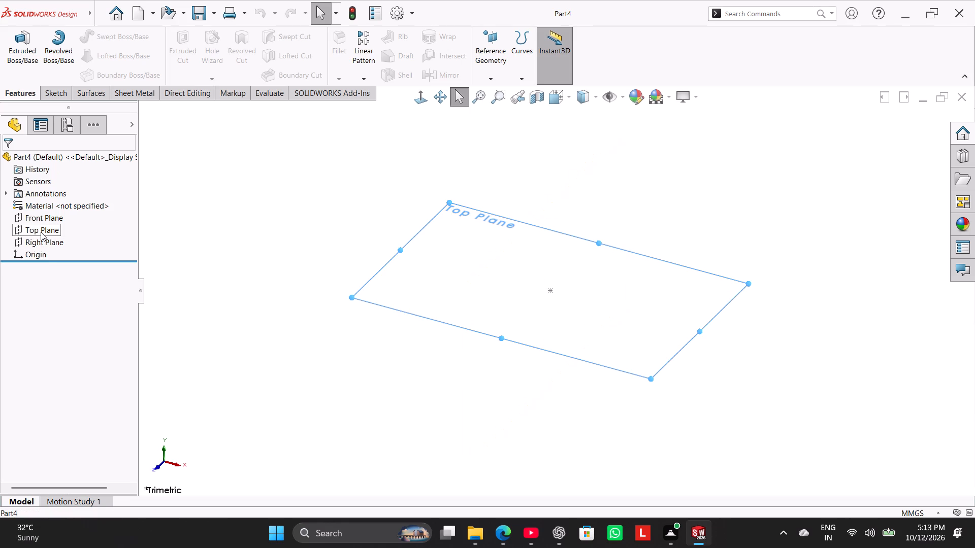
click(51, 219)
click(185, 282)
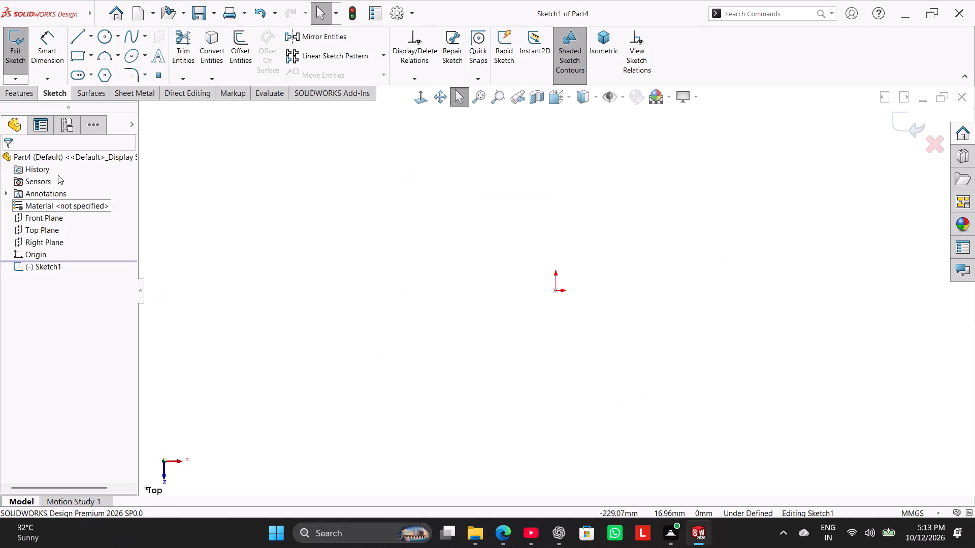
click(107, 34)
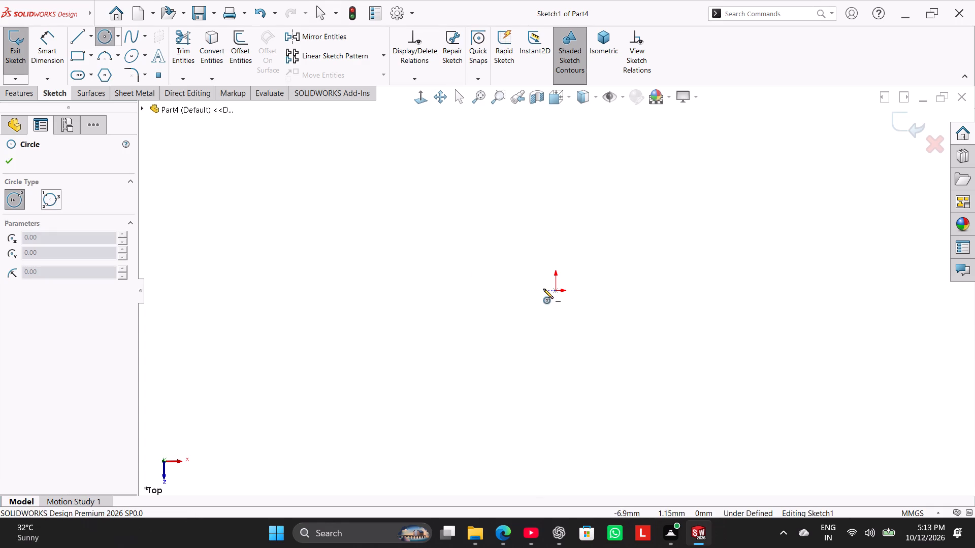
click(557, 291)
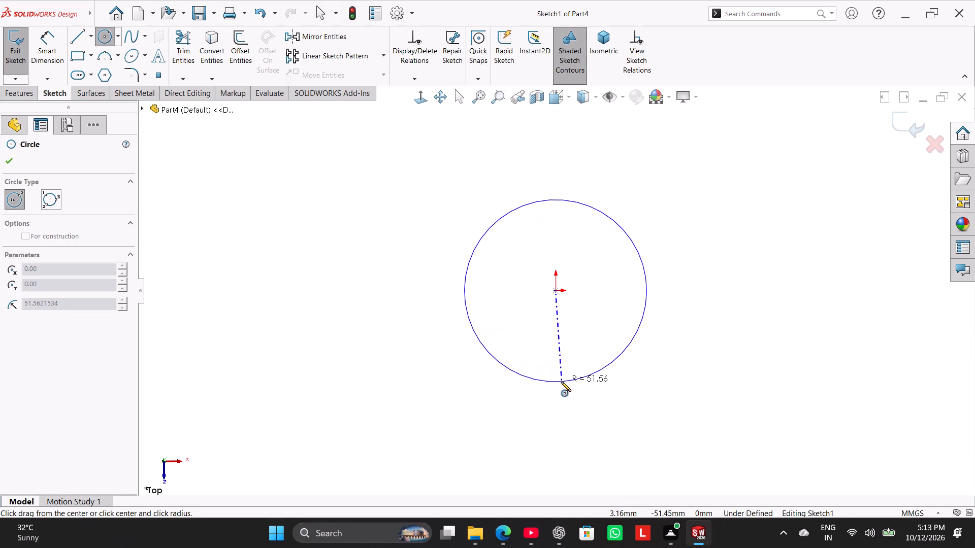
click(557, 392)
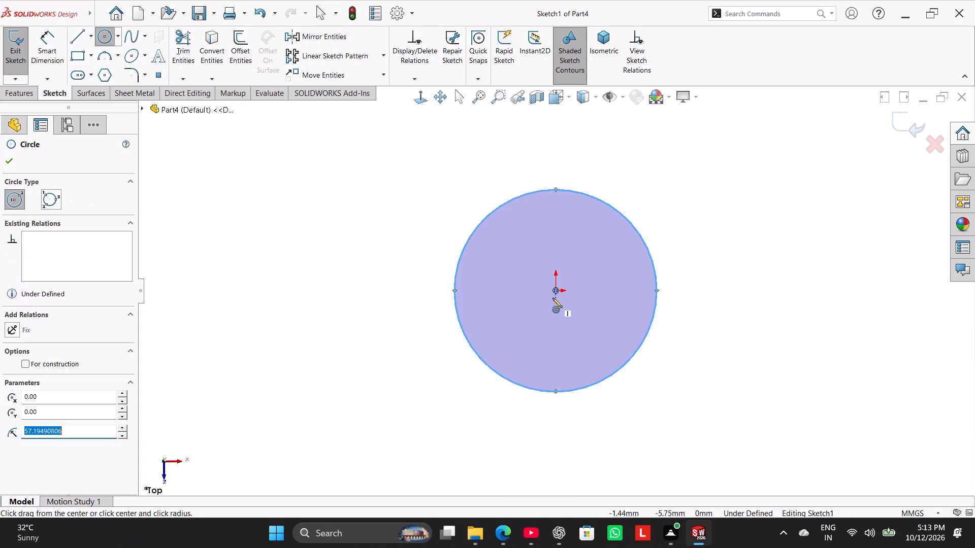
click(556, 292)
click(573, 349)
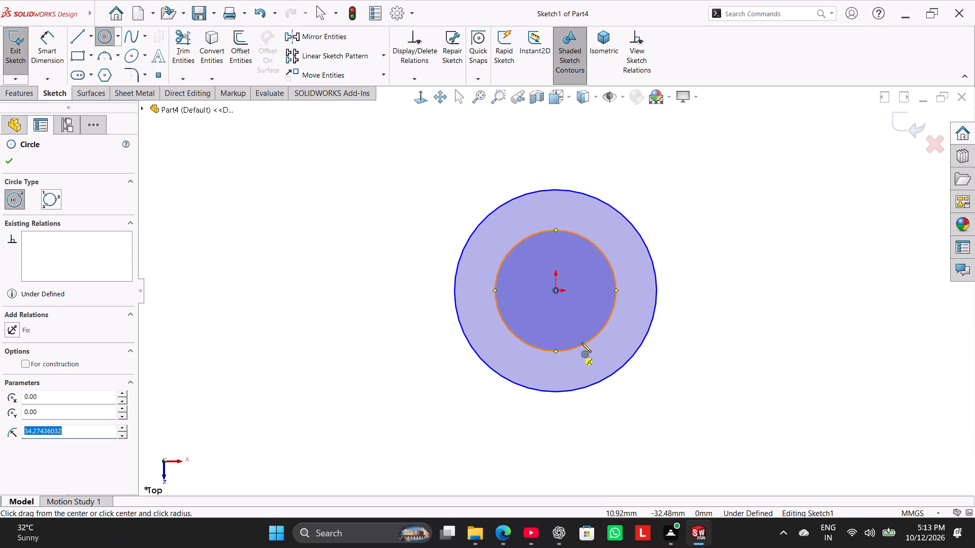
right_click(709, 244)
click(727, 253)
Dimension the outer circle with a diameter of 142 mm.
click(49, 44)
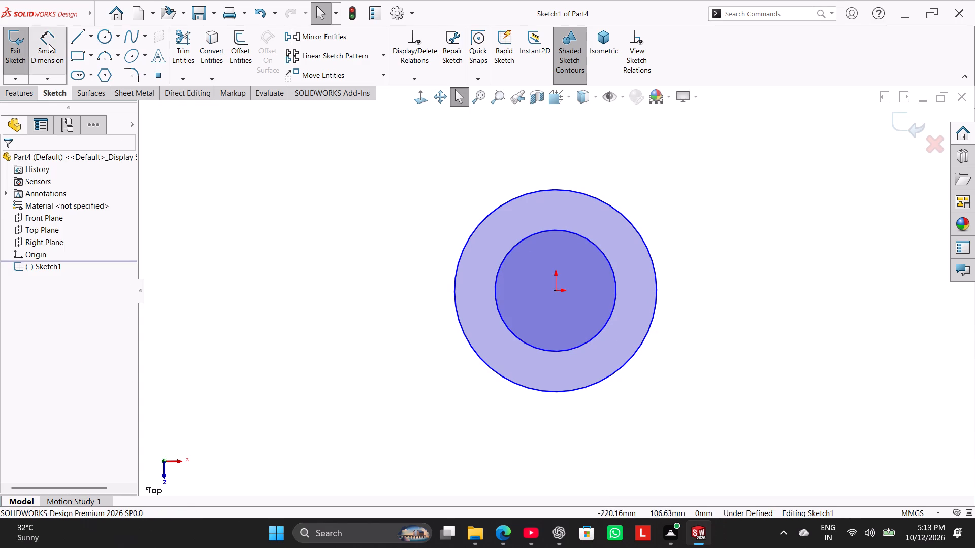
scroll(576, 179, down, 1)
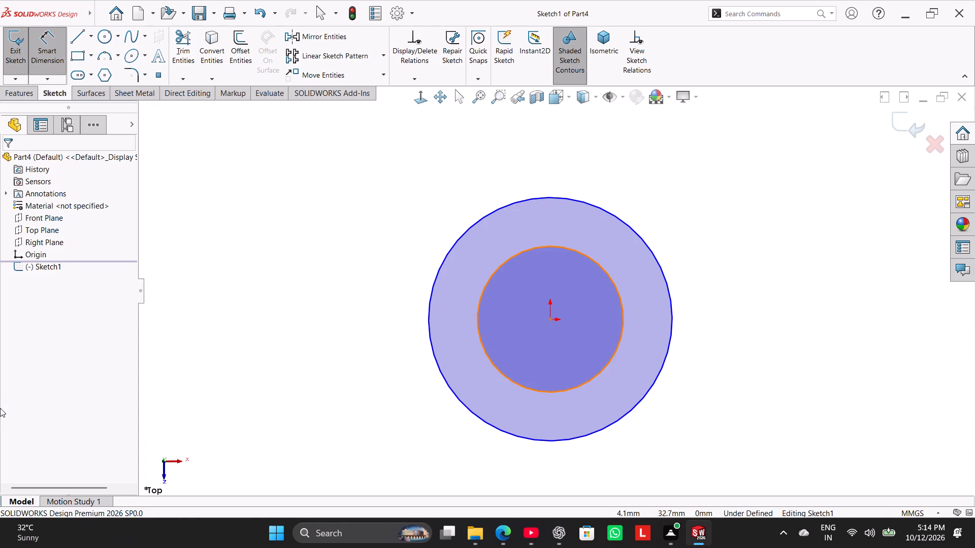
click(633, 227)
click(694, 181)
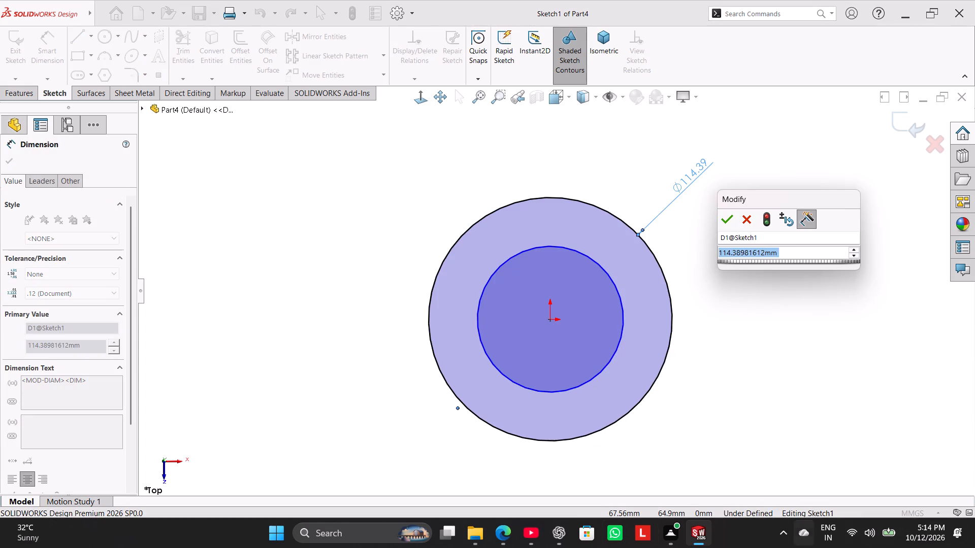
key(1)
key(4)
key(2)
key(Return)
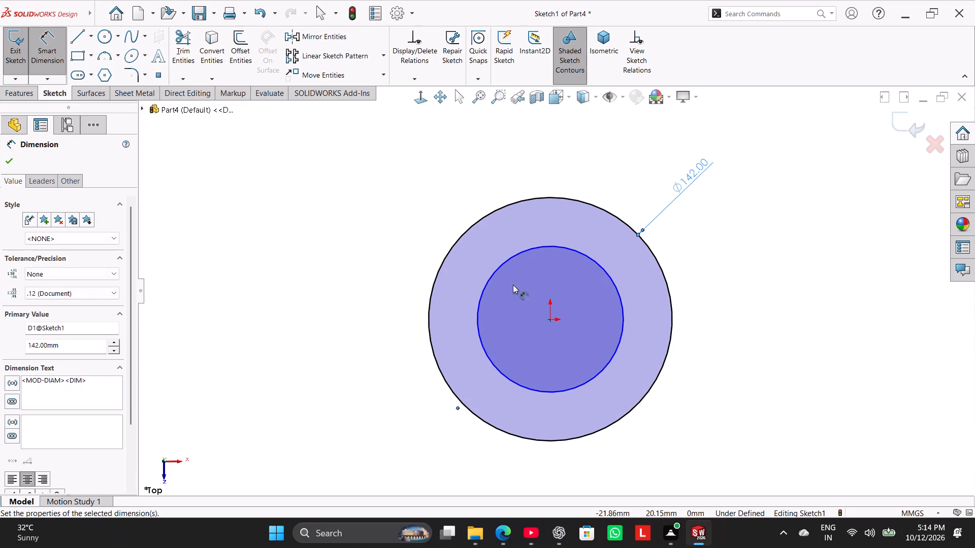
Dimension the inner circle with a diameter of 95 mm, entered as 47.50*2.
click(573, 250)
click(379, 153)
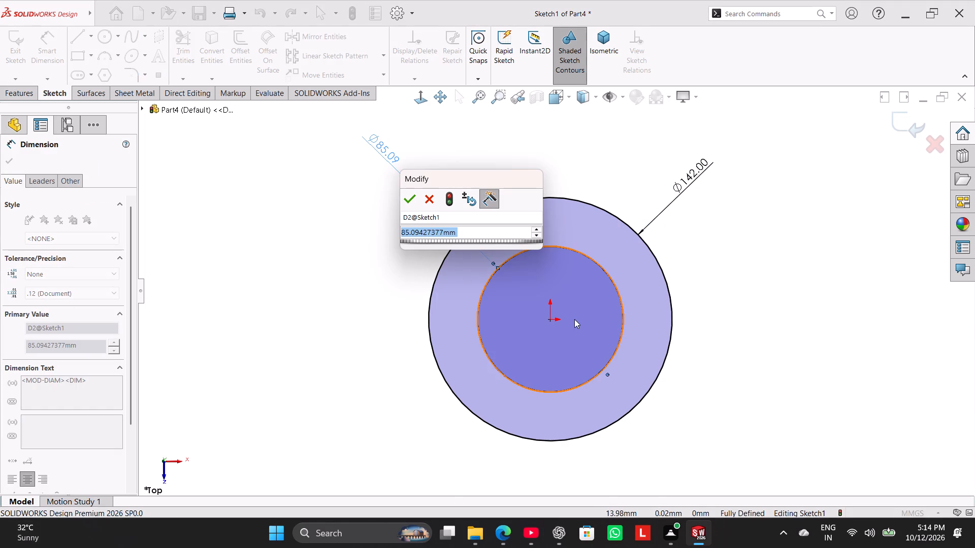
text(47)
text(.50)
key(asterisk)
key(2)
key(Return)
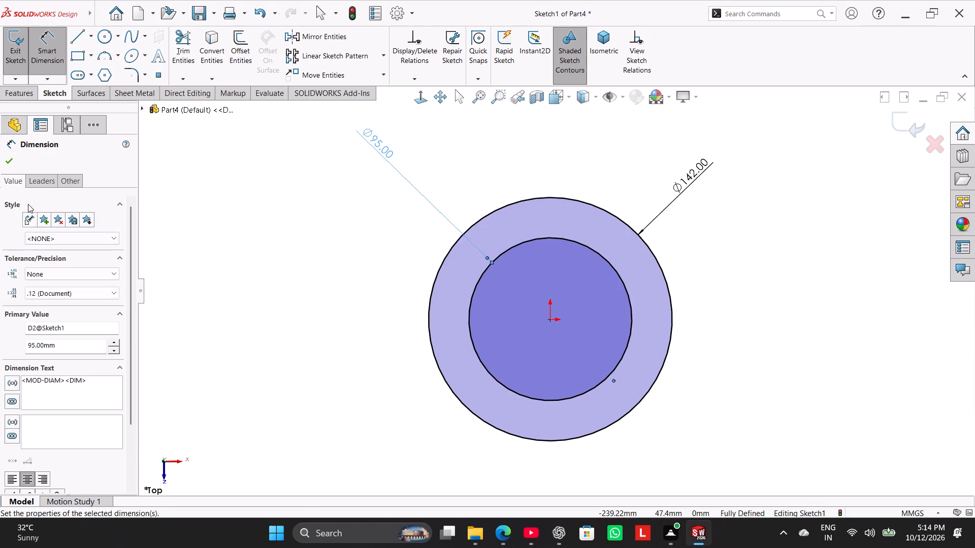
Display the inner circle's dimension as a radius instead of a diameter and finish dimensioning.
click(41, 176)
click(27, 256)
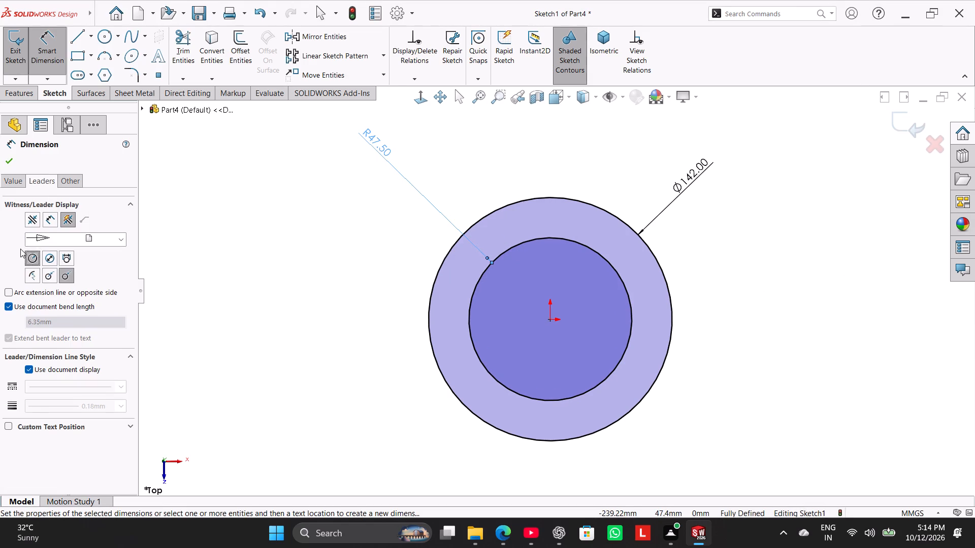
click(6, 163)
click(256, 257)
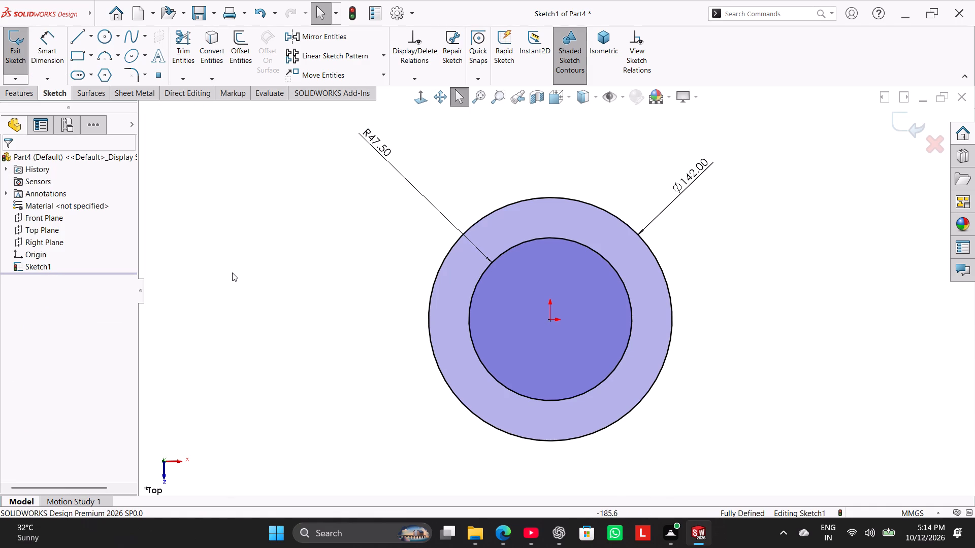
right_click(255, 255)
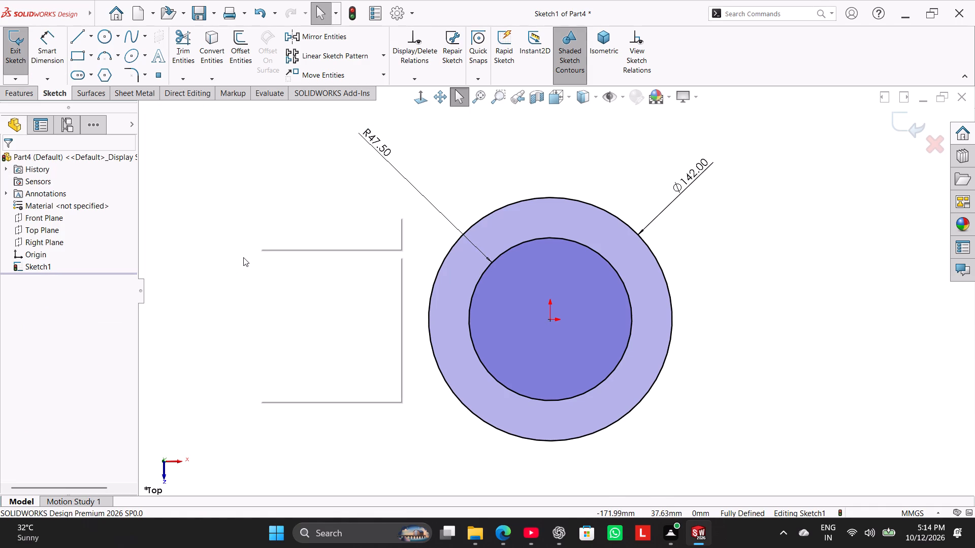
click(243, 257)
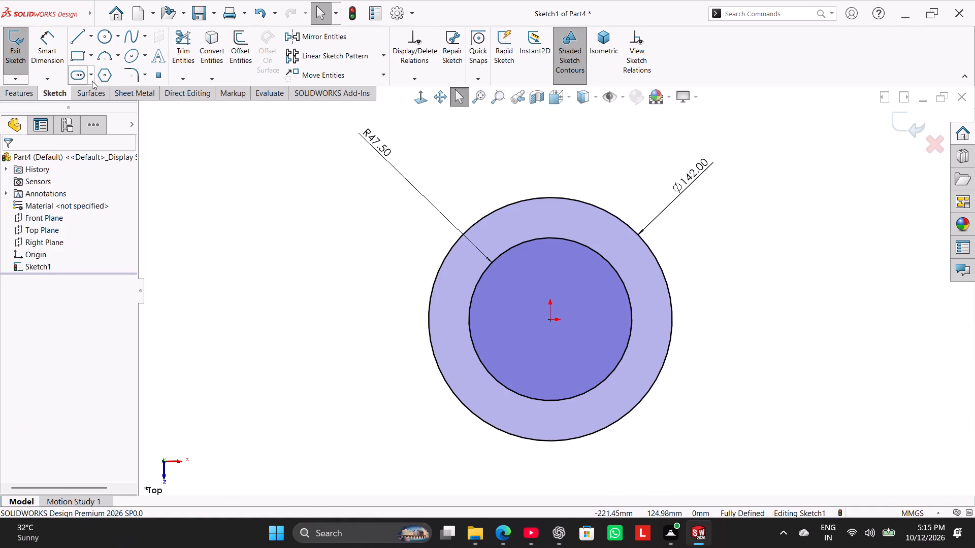
Sketch two more origin-centred circles inside the existing ones, with radii of about 18 mm and 35 mm.
click(103, 37)
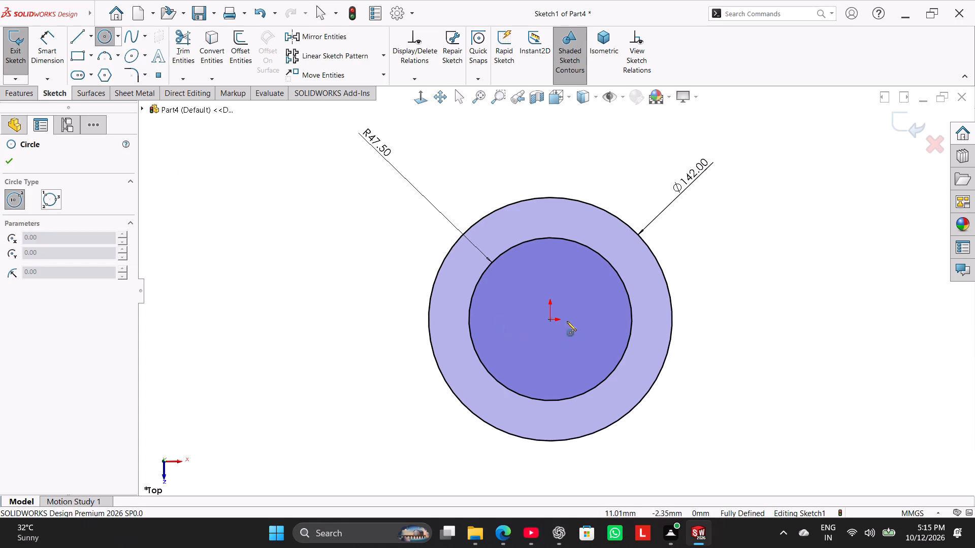
click(550, 321)
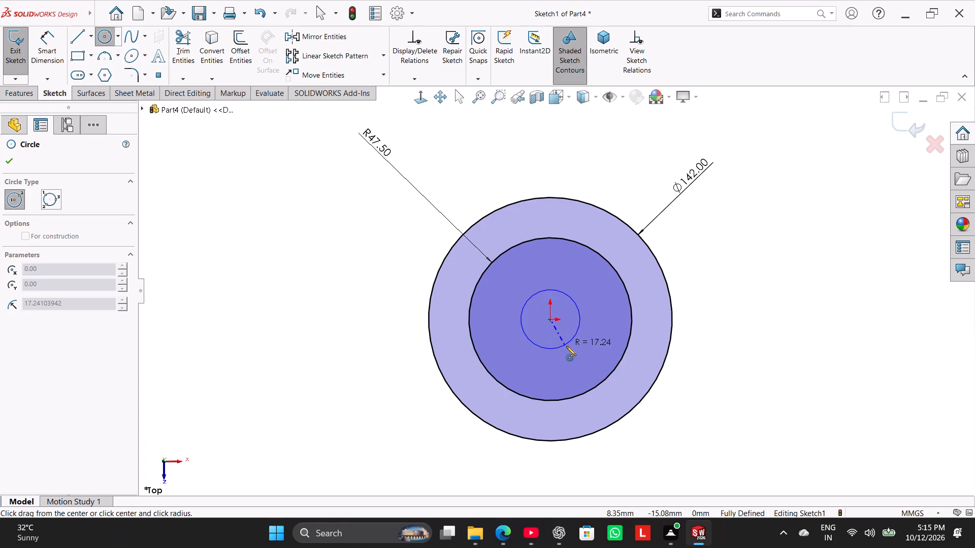
click(566, 346)
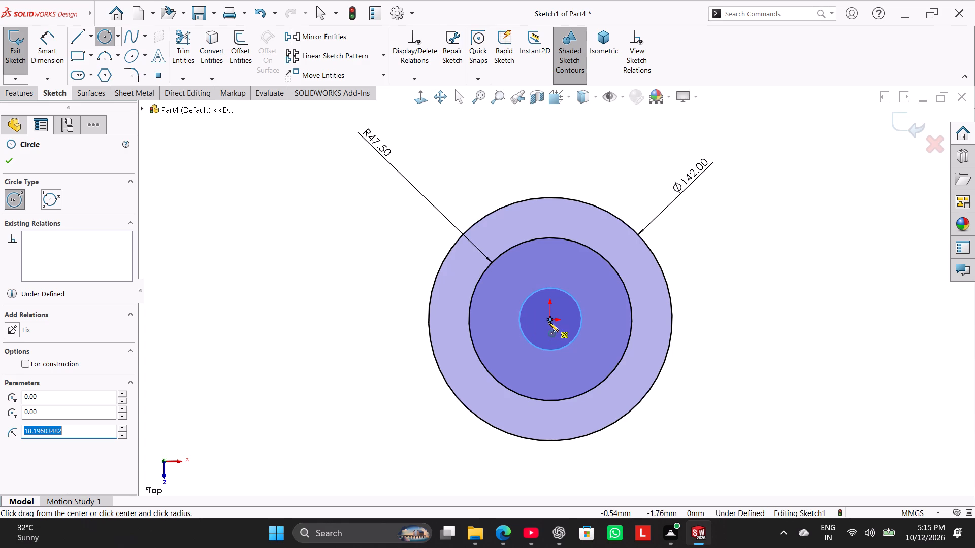
click(548, 322)
click(588, 366)
right_click(338, 322)
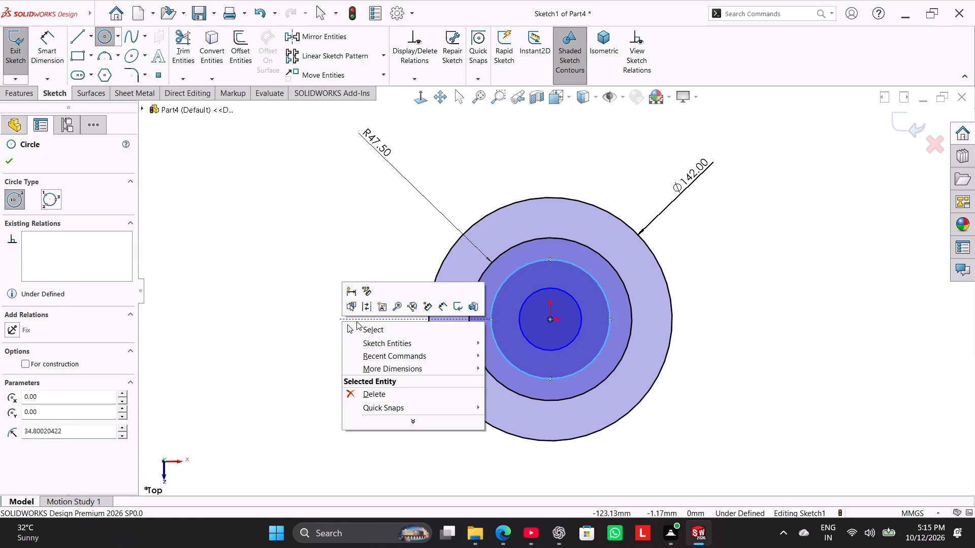
click(364, 328)
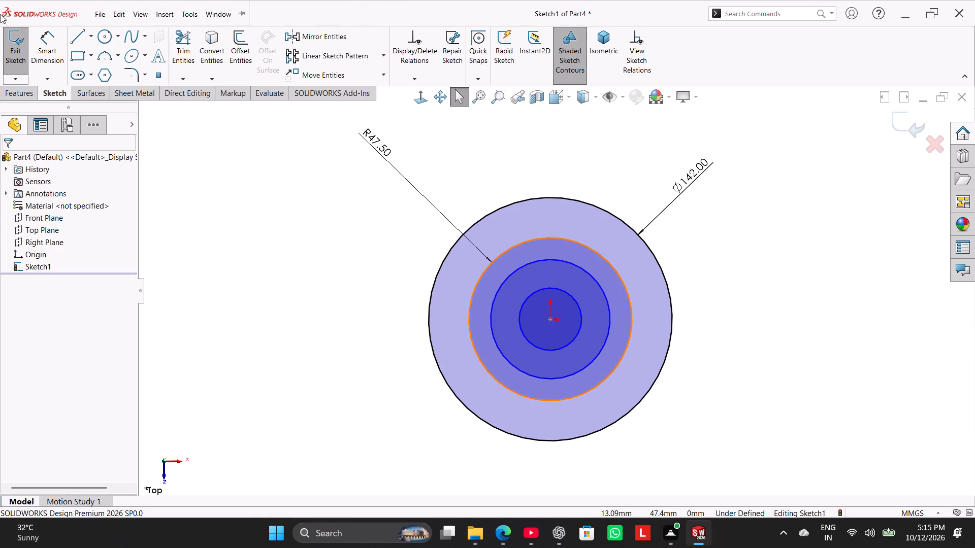
Dimension the diameter of the larger of the two newly sketched inner circles.
click(53, 42)
click(570, 263)
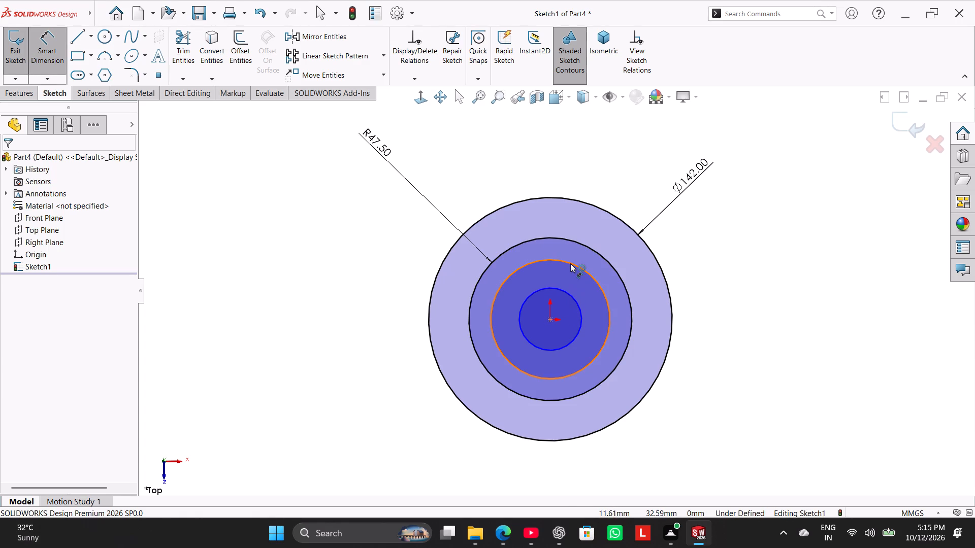
click(716, 238)
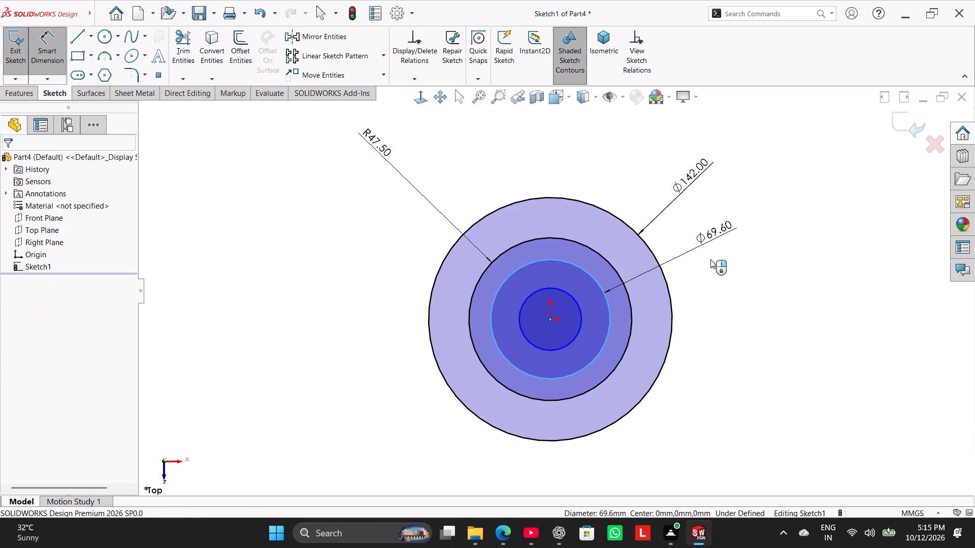
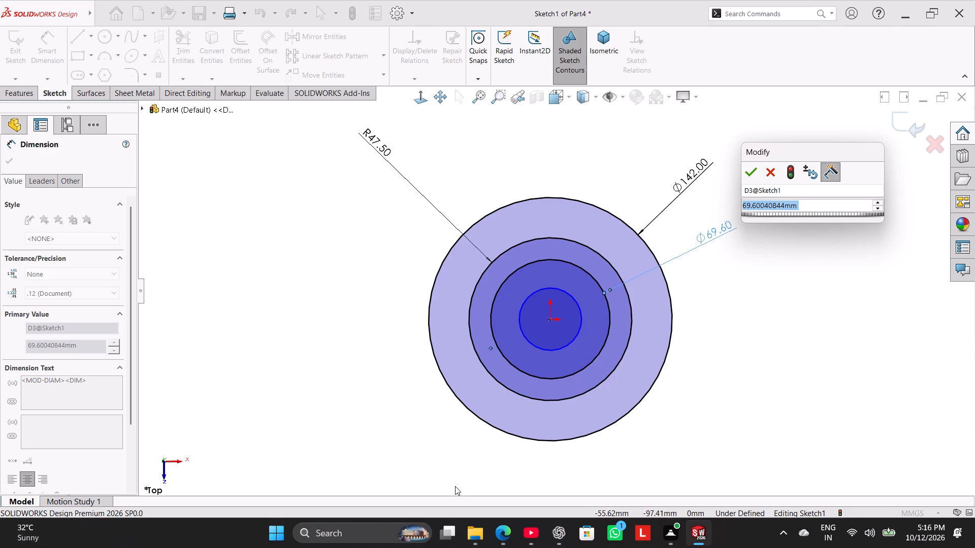
Set the larger new inner circle's diameter to 62 mm.
text(62)
key(Return)
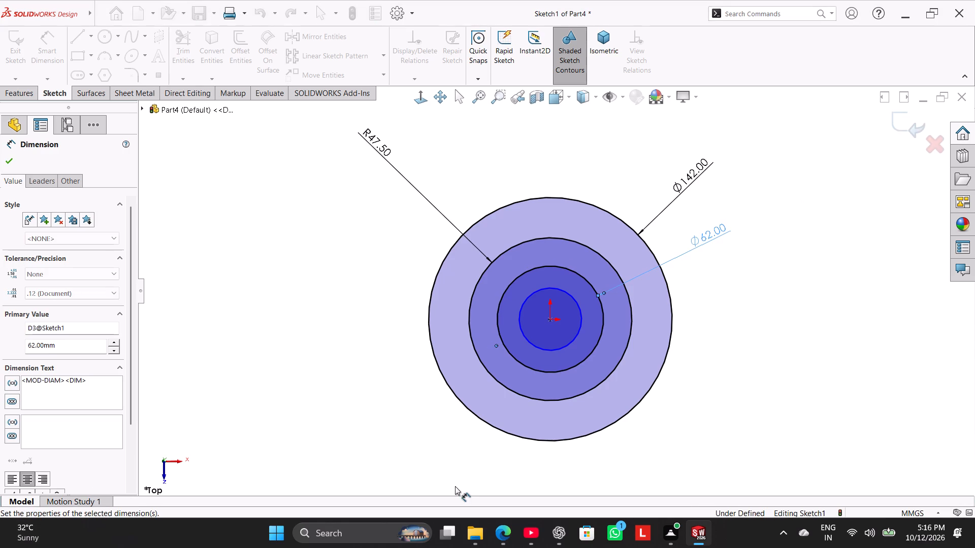
Dimension the innermost circle with a diameter of 46 mm and finish dimensioning.
click(541, 287)
click(380, 374)
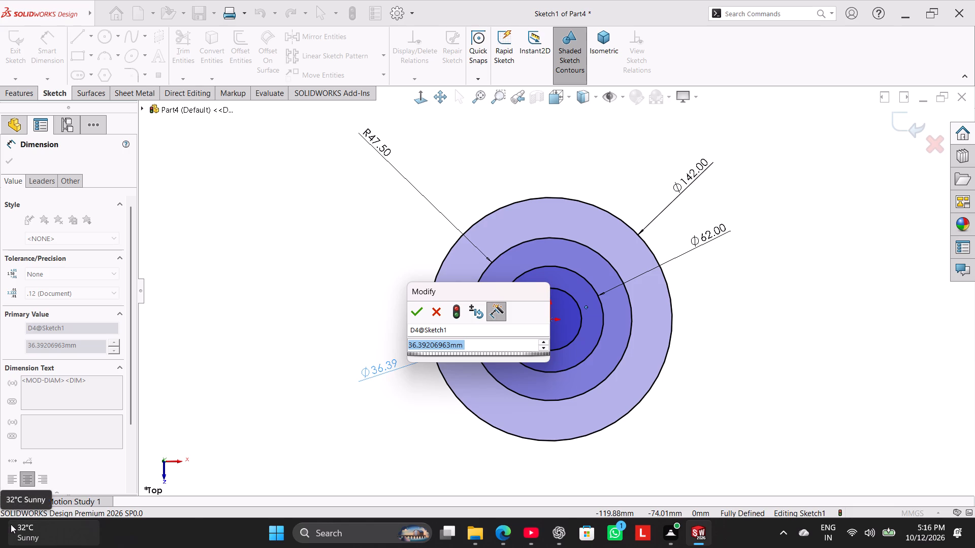
key(4)
key(6)
key(Return)
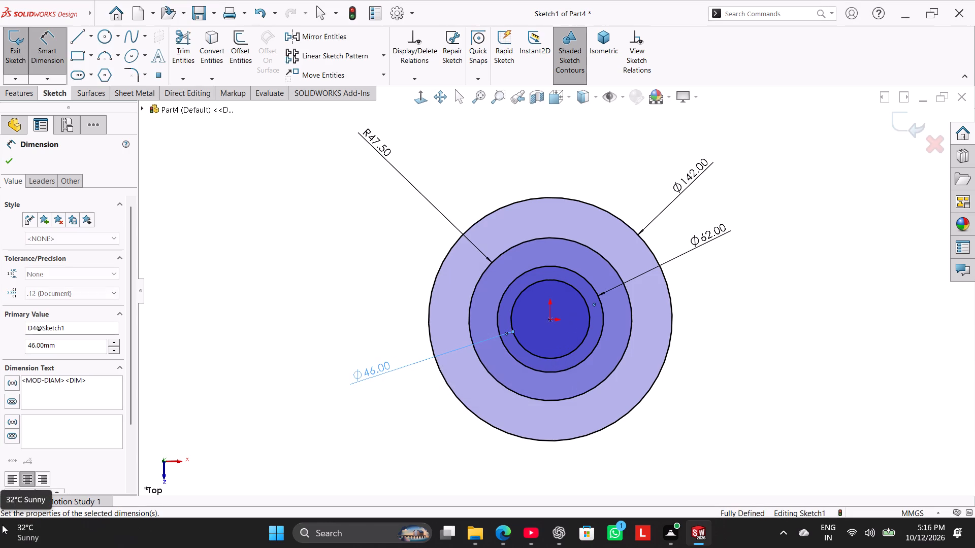
right_click(838, 192)
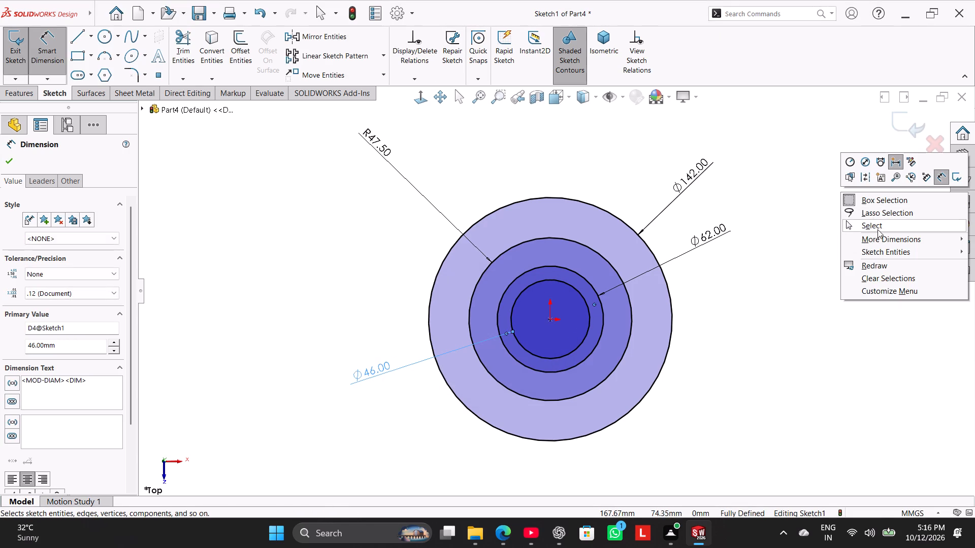
click(876, 229)
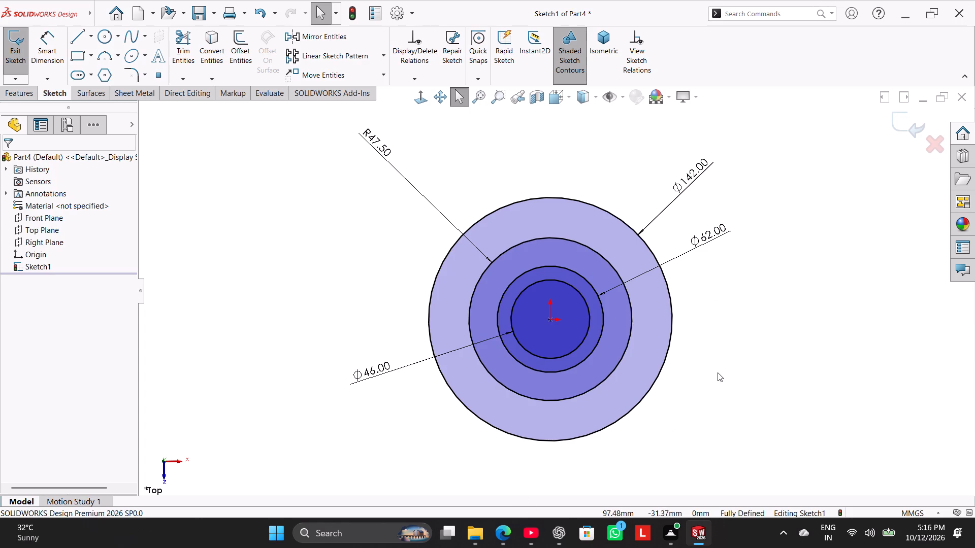
Sketch a vertical centreline about 82 mm long through the origin, with both ends just inside the R47.50 circle.
scroll(718, 372, up, 1)
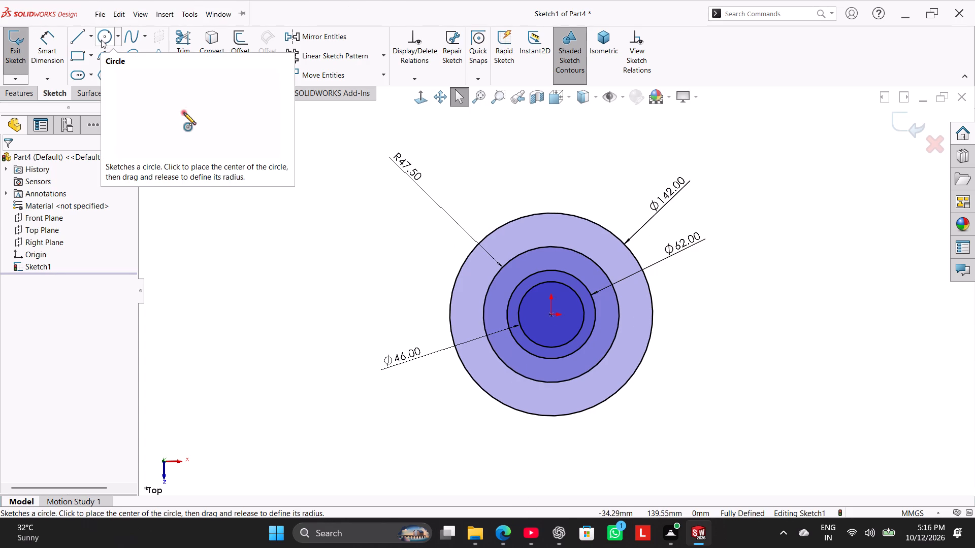
click(91, 40)
click(96, 62)
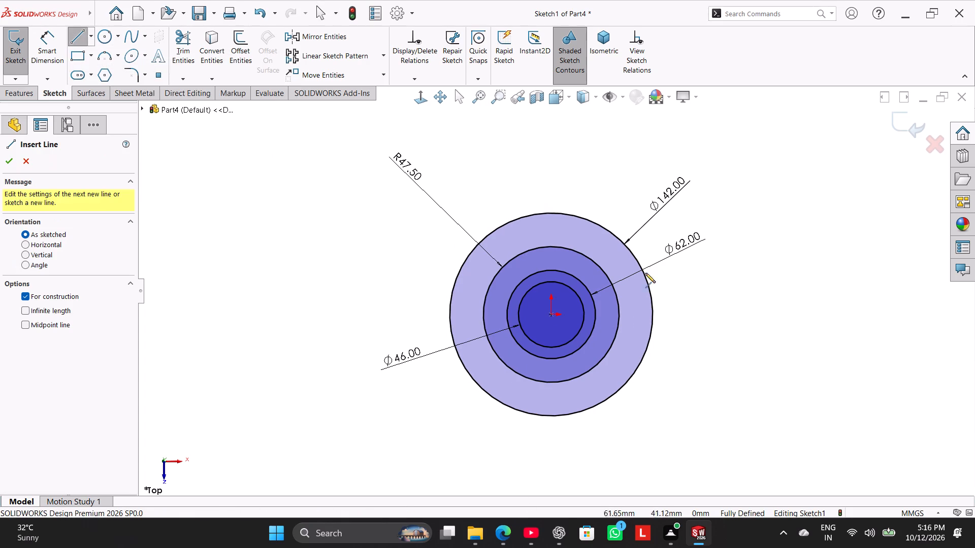
click(554, 255)
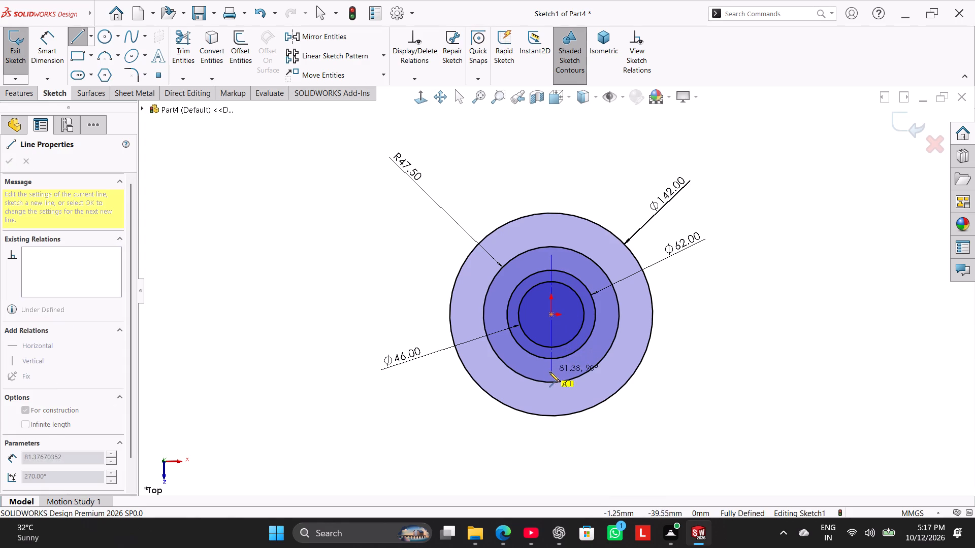
click(549, 372)
right_click(311, 271)
click(329, 278)
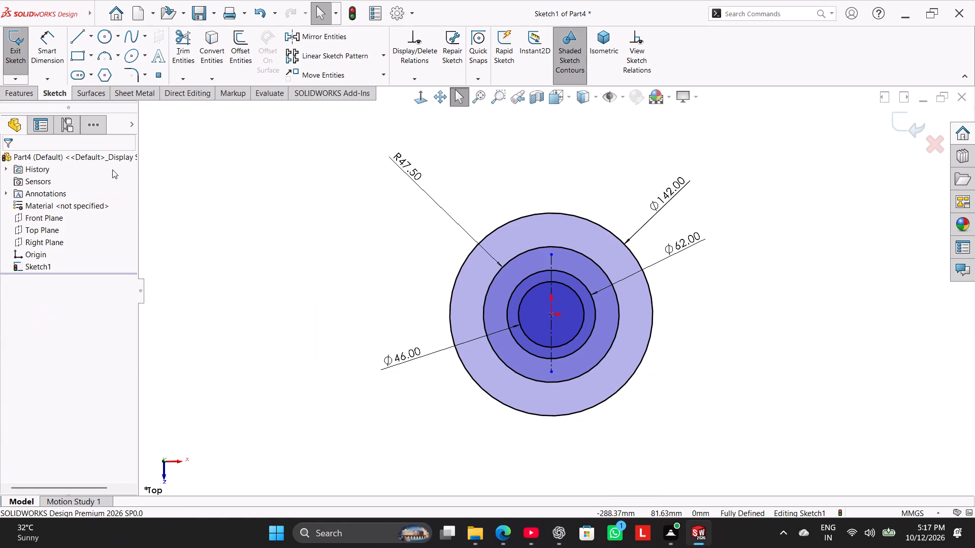
Dimension the vertical centreline with a length of 70 mm and finish dimensioning.
click(50, 39)
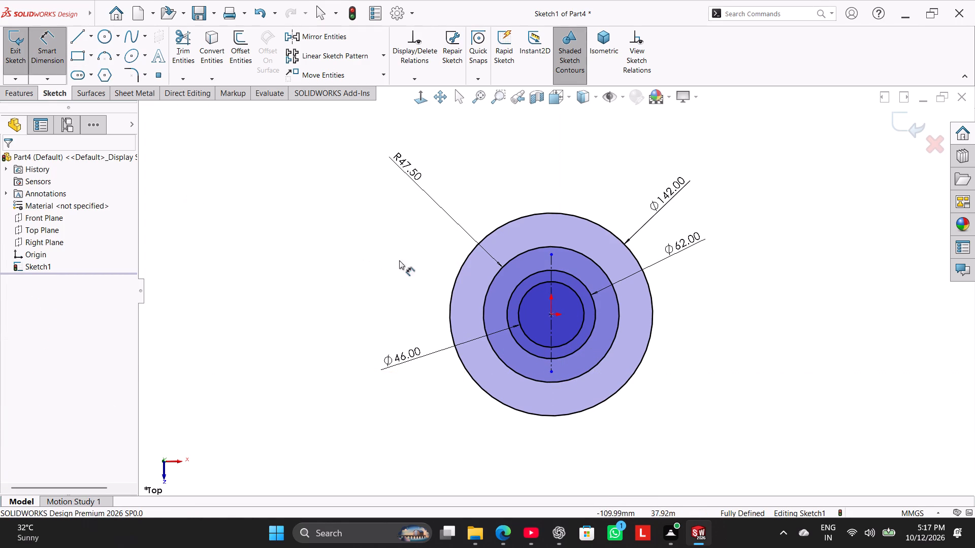
click(551, 286)
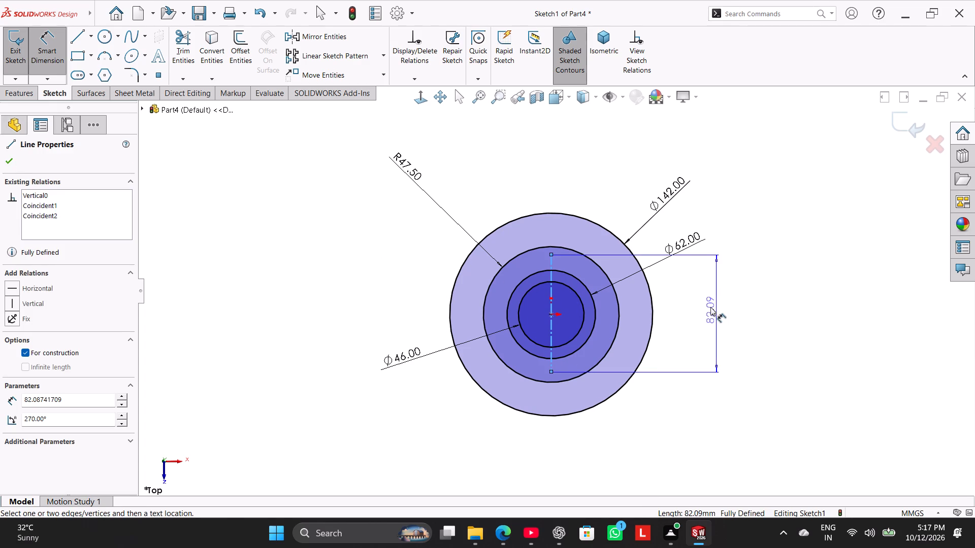
click(710, 307)
key(9)
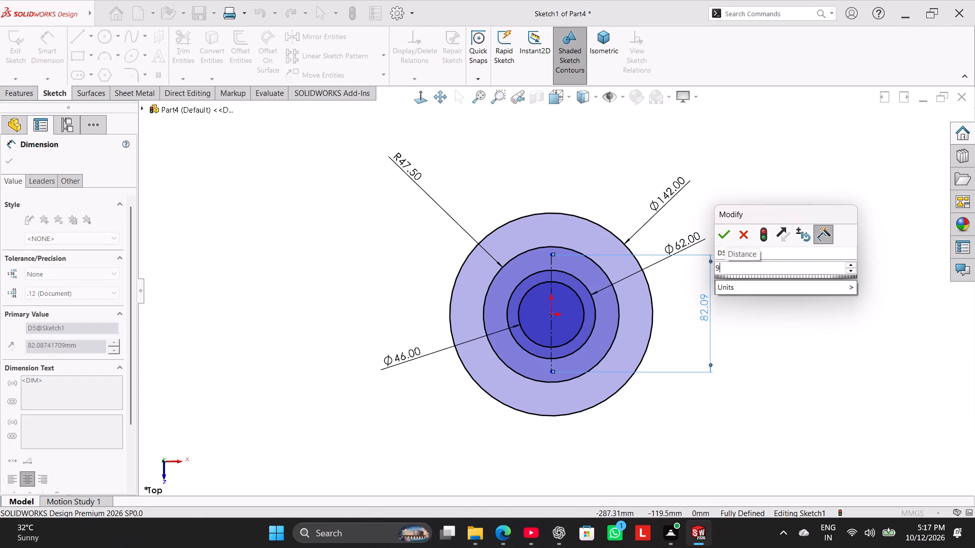
key(BackSpace)
text(70)
key(Return)
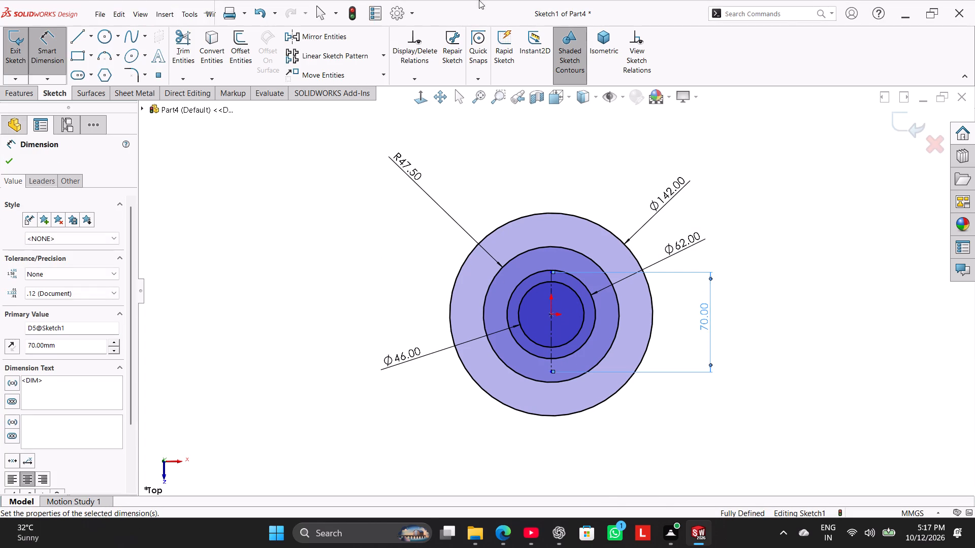
right_click(803, 238)
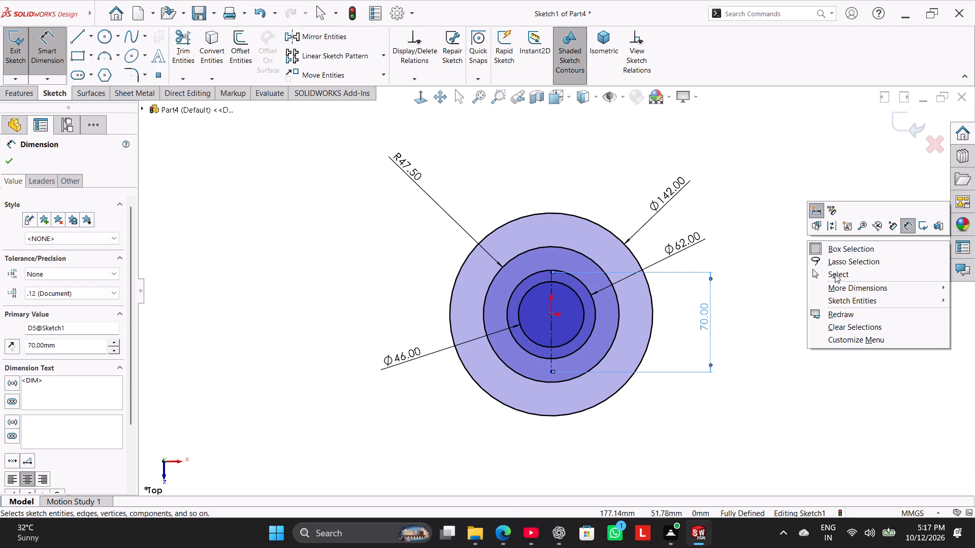
click(835, 273)
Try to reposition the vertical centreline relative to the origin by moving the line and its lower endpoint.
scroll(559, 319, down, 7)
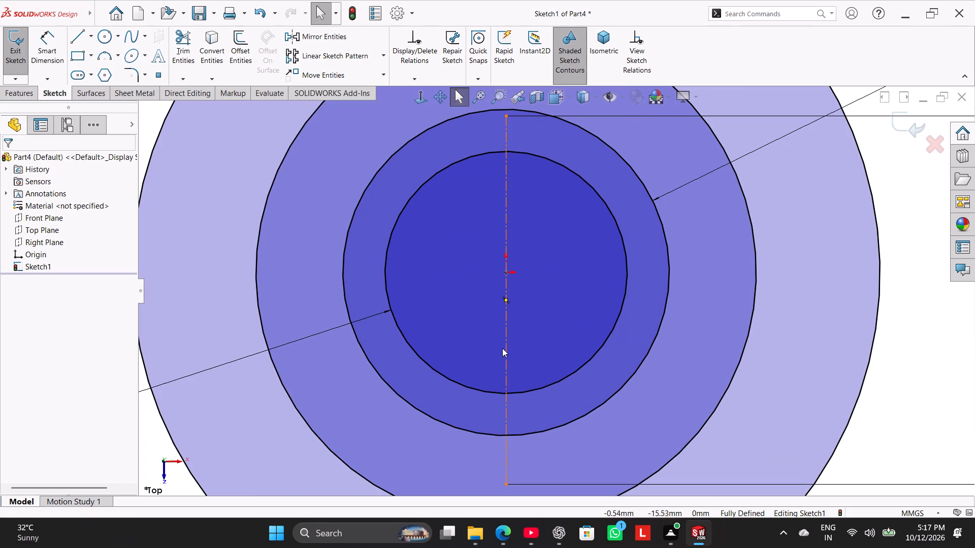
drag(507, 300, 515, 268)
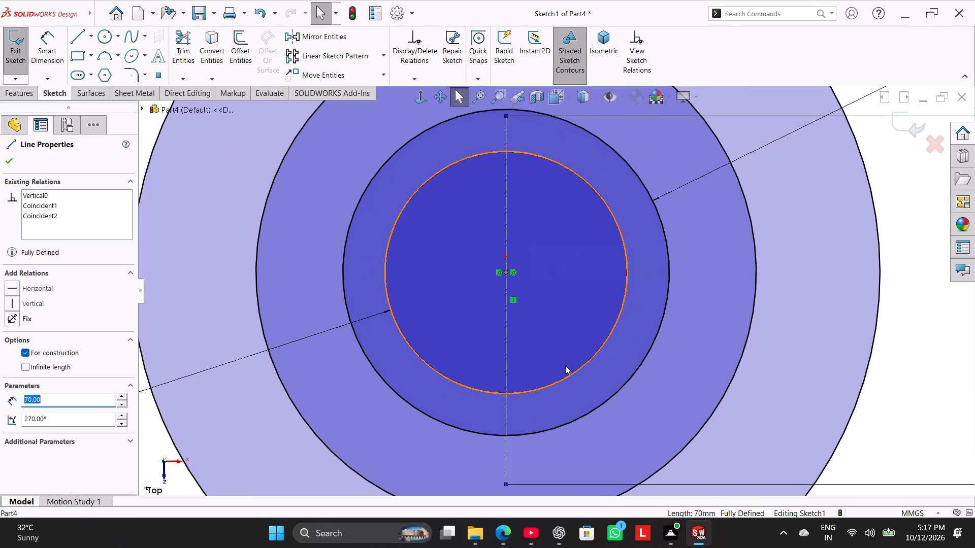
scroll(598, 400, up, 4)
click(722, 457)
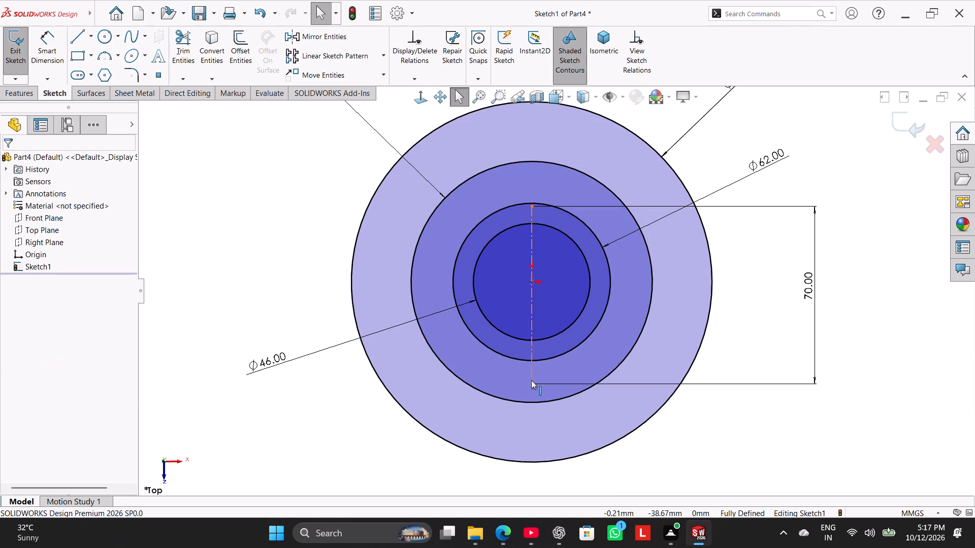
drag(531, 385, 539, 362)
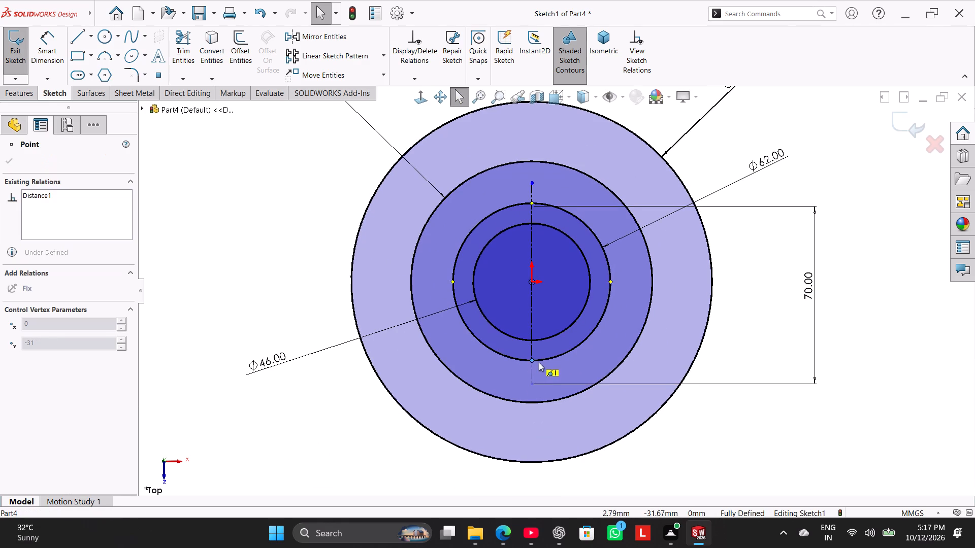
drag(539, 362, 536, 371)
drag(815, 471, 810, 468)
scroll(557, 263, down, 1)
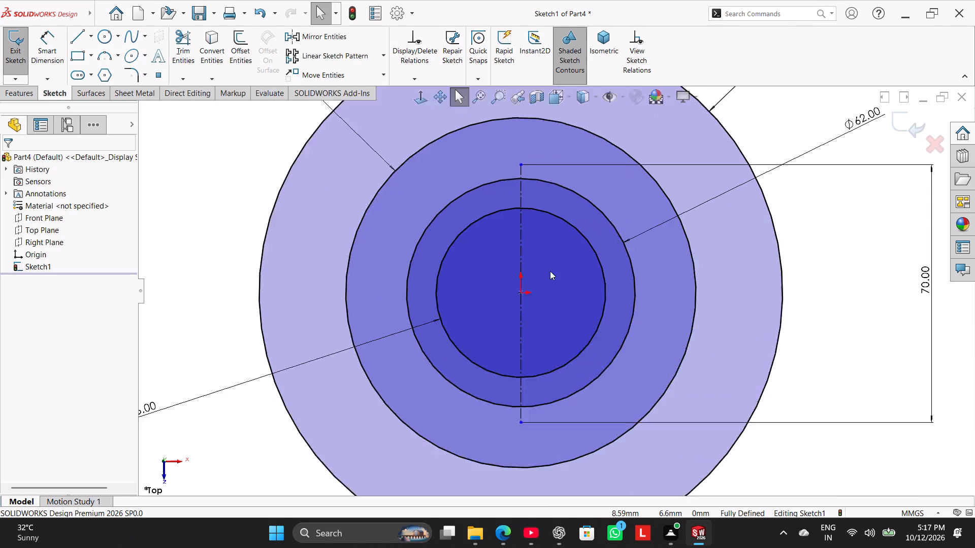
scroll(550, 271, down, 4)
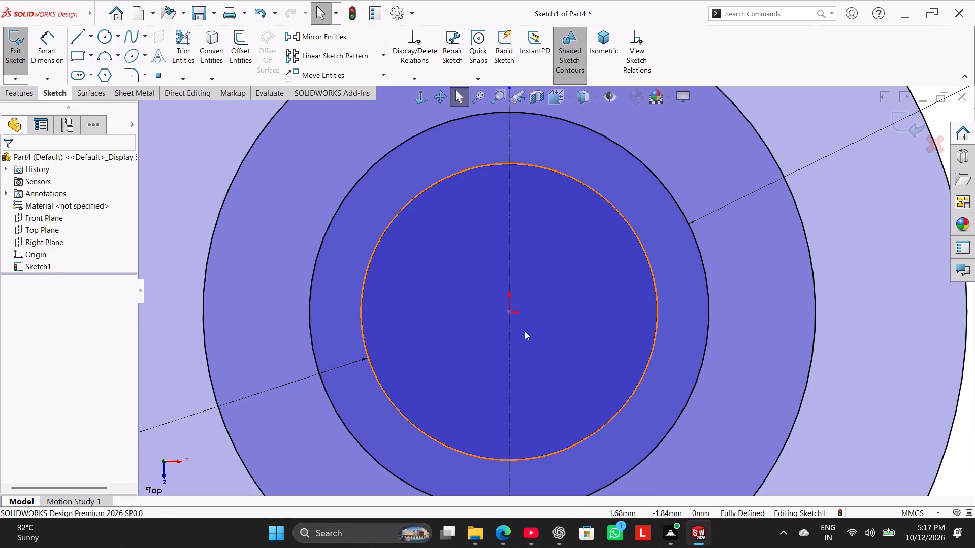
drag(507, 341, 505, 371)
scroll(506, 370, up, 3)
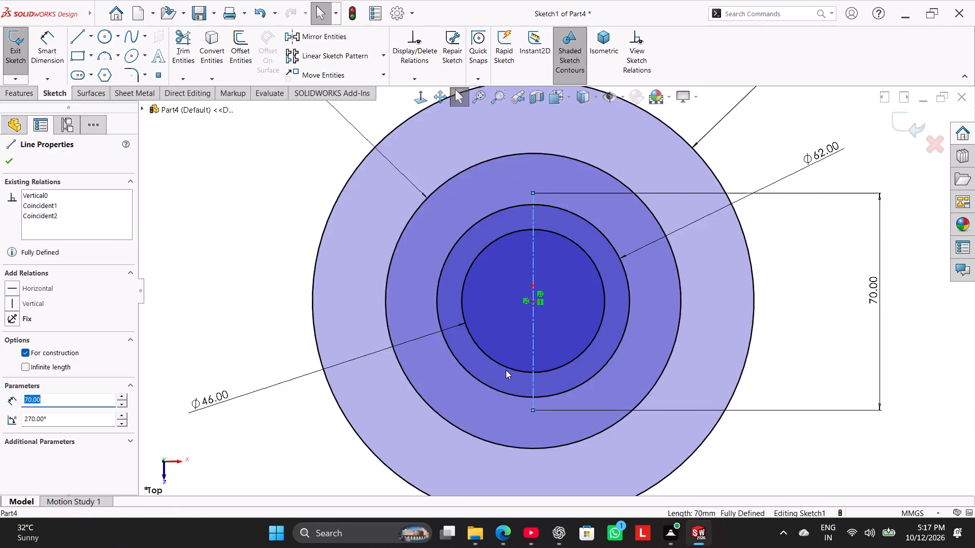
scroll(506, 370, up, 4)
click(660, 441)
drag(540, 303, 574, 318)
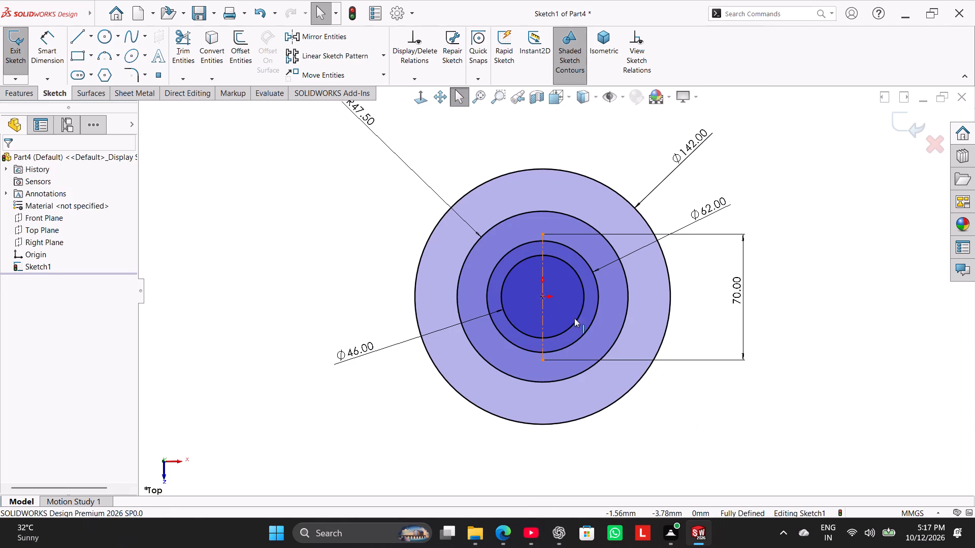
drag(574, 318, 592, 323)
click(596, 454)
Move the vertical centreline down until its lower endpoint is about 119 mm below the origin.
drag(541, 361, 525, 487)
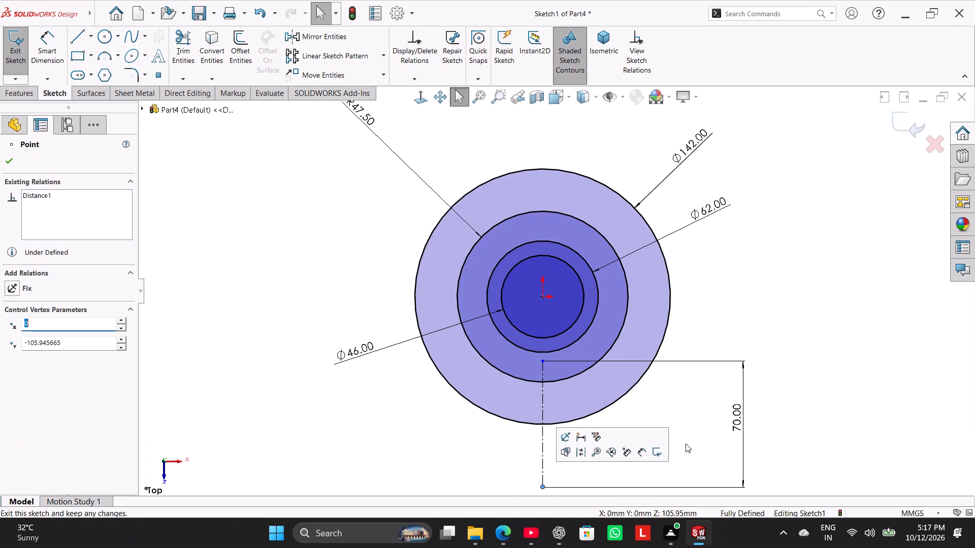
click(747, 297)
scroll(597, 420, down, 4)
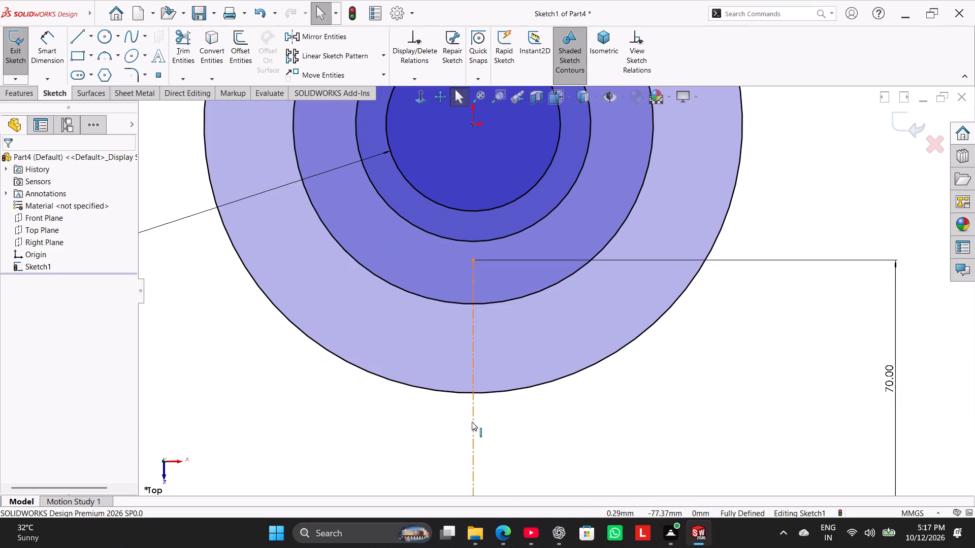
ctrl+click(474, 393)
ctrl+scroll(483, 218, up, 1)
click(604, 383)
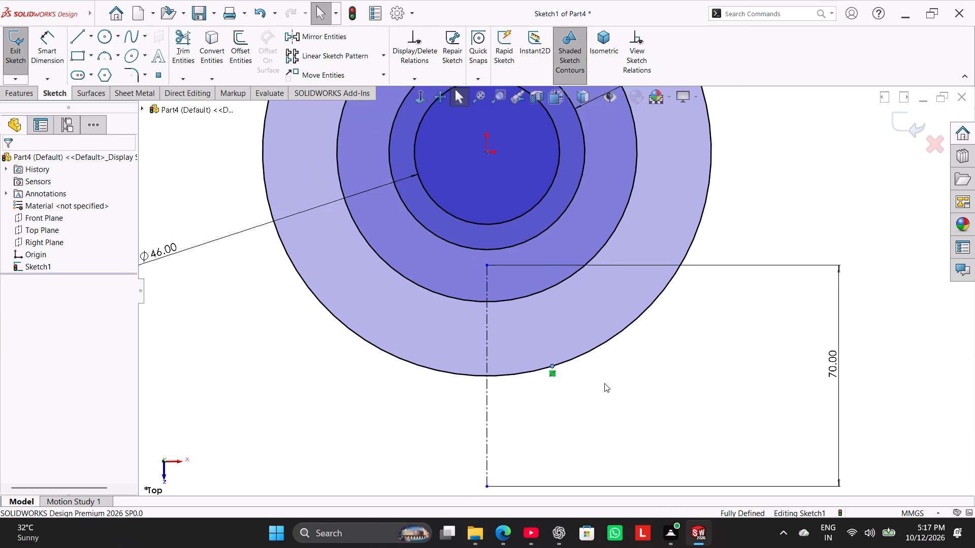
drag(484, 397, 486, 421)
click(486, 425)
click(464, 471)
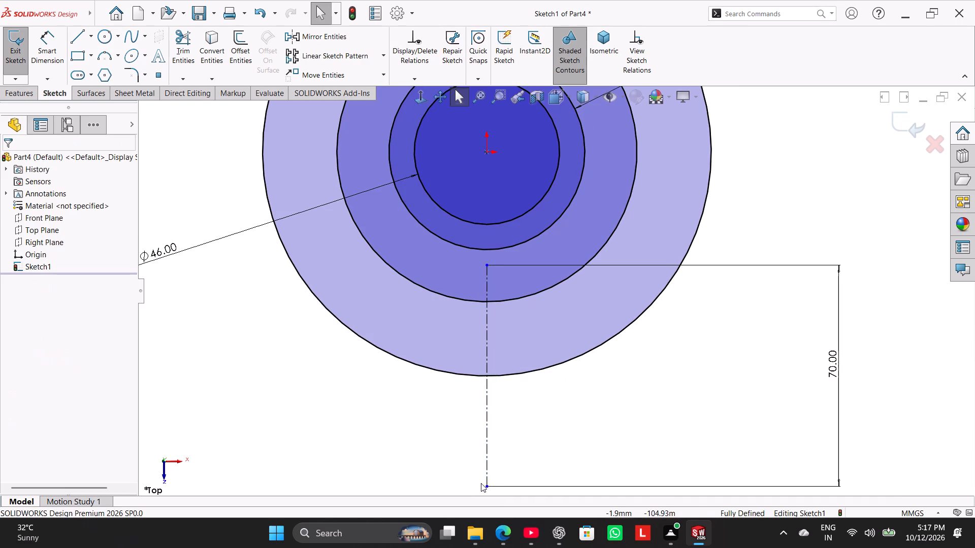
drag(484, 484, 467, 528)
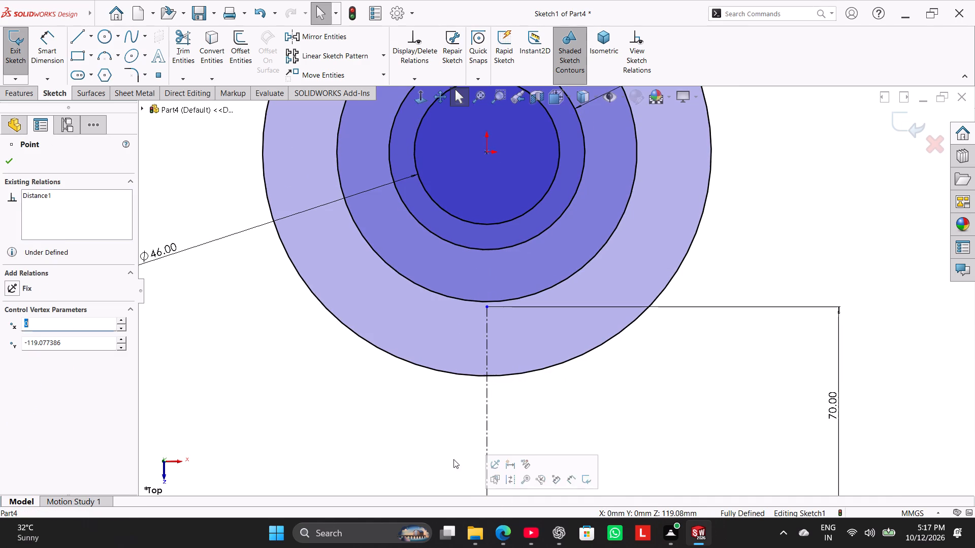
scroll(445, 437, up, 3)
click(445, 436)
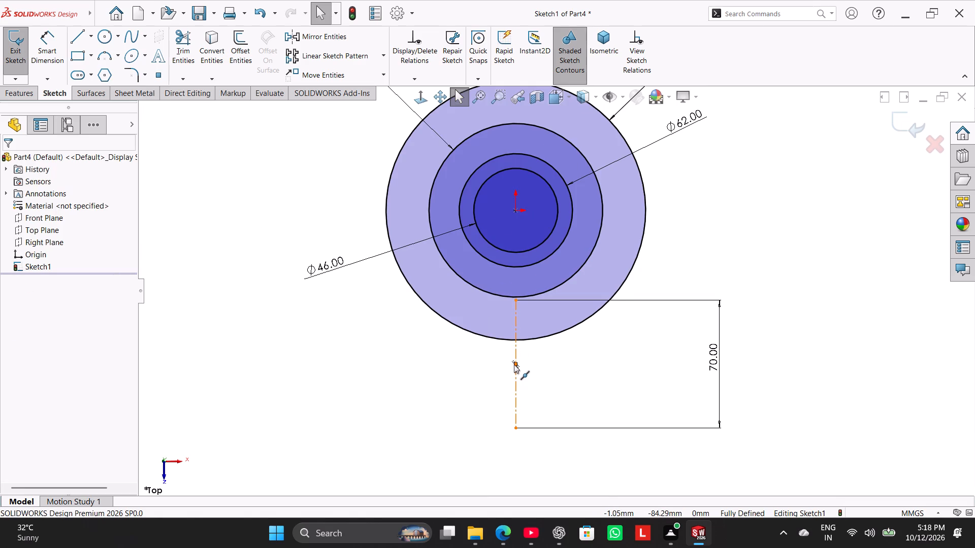
Make the vertical centreline's midpoint coincident with the origin.
ctrl+click(514, 364)
ctrl+click(515, 210)
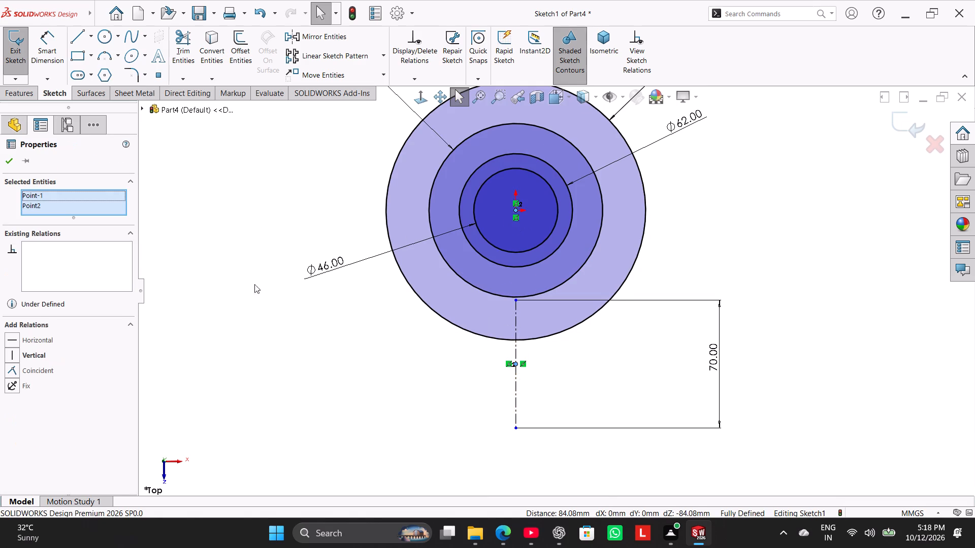
click(42, 372)
click(273, 362)
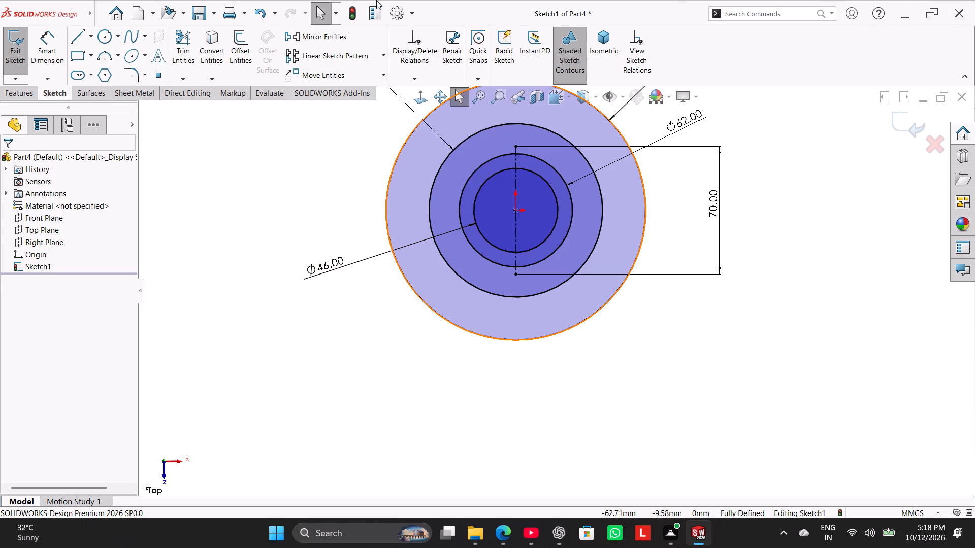
Sketch two concentric circles centred on the centreline's upper endpoint, with radii of about 11.5 mm and 6 mm.
click(53, 40)
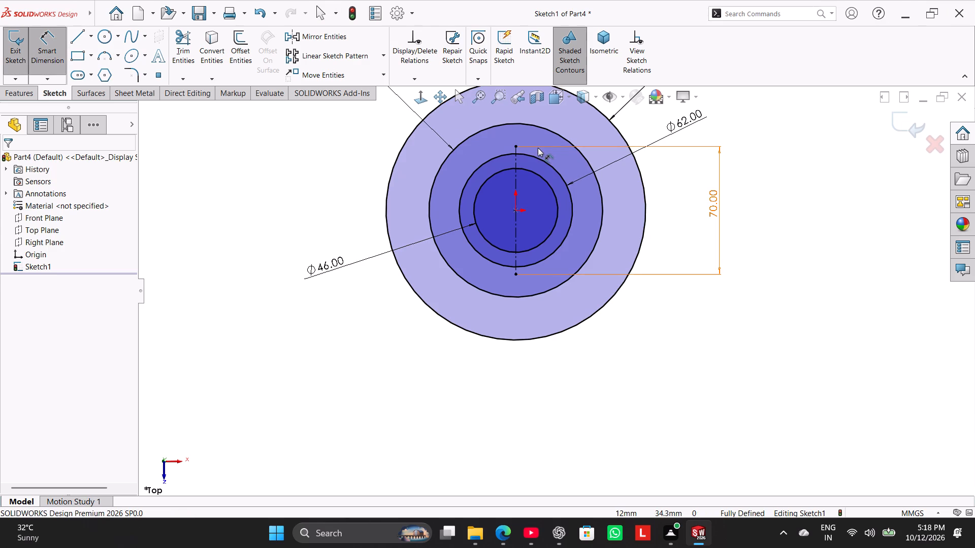
scroll(538, 148, down, 3)
click(100, 40)
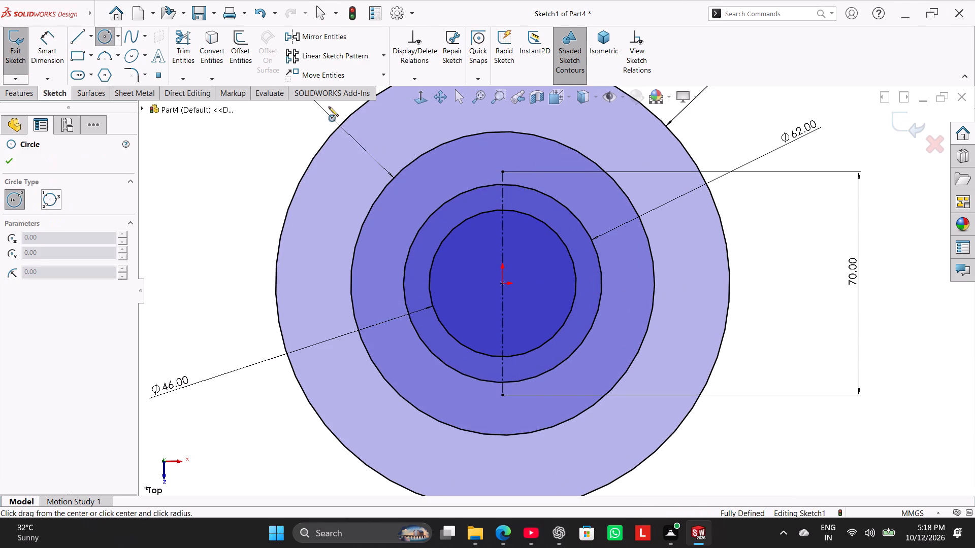
click(503, 174)
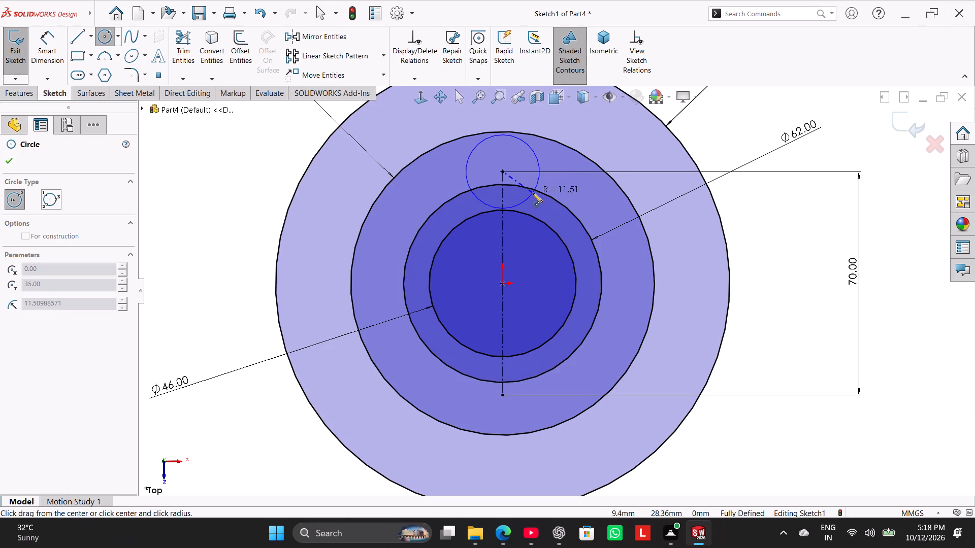
click(533, 193)
click(502, 172)
click(512, 188)
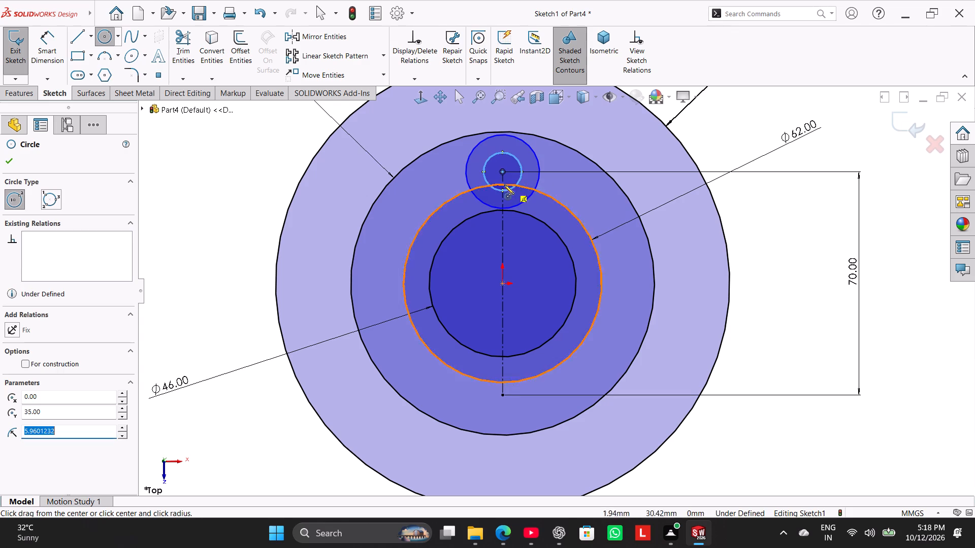
right_click(237, 162)
drag(256, 168, 236, 176)
Dimension the outer of the two small circles at the centreline's upper end to a 22 mm diameter.
click(49, 54)
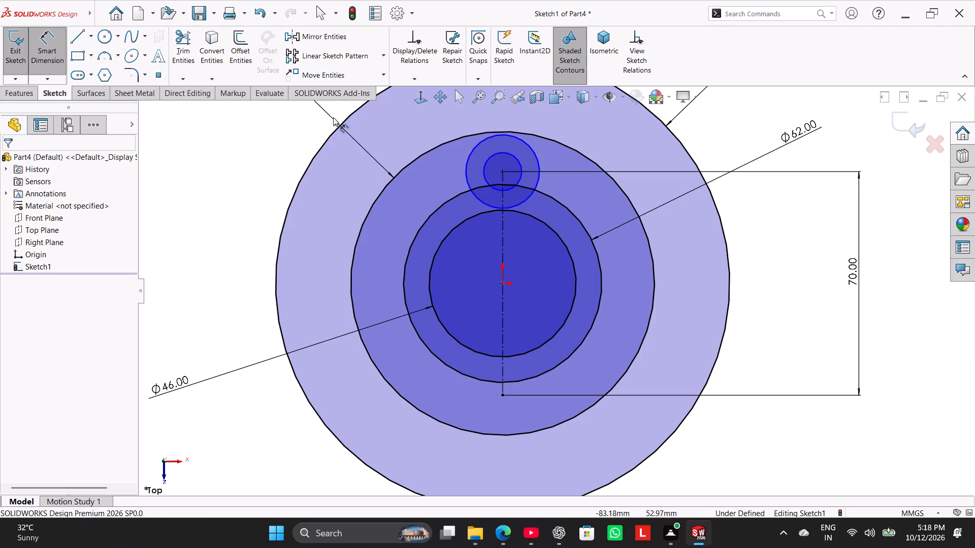
click(471, 152)
scroll(513, 139, up, 3)
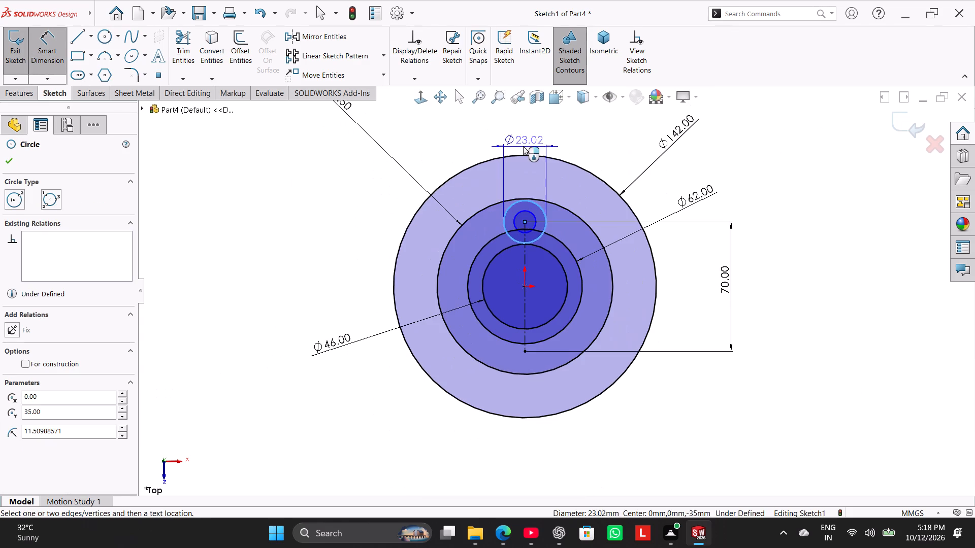
click(582, 124)
key(2)
key(2)
key(Return)
key(Return)
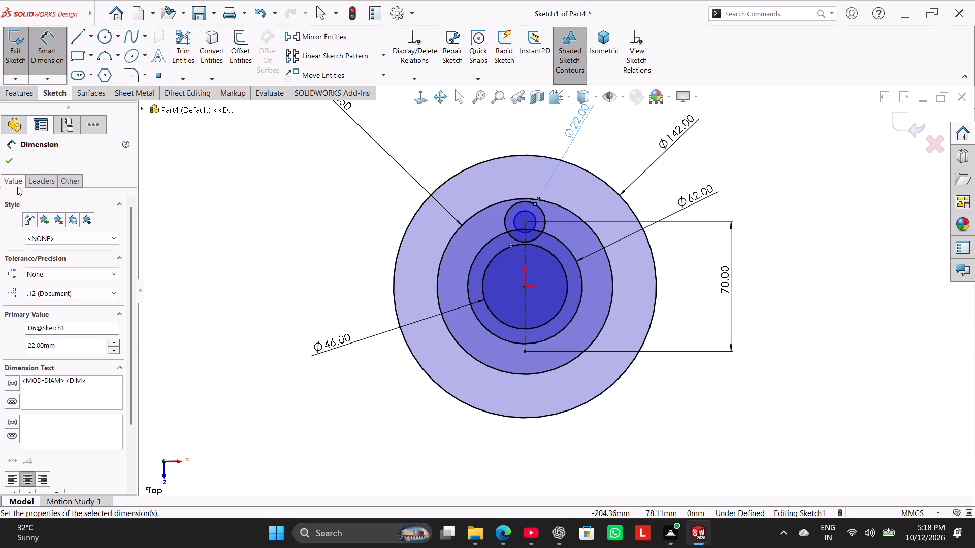
Change the 22 mm diameter dimension to display as a radius.
click(37, 181)
click(29, 257)
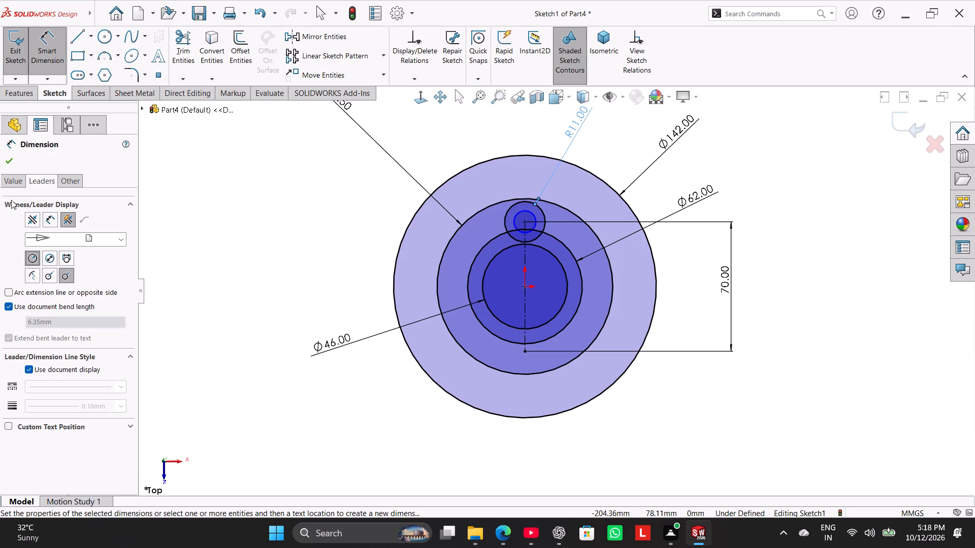
click(7, 163)
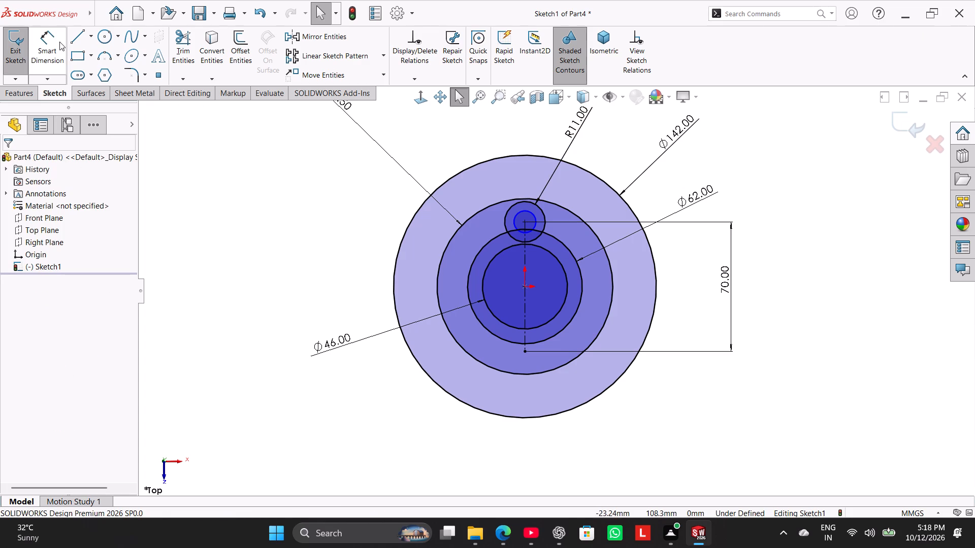
Dimension the inner small circle at the centreline's upper end to a 10 mm diameter.
click(62, 42)
scroll(655, 150, down, 2)
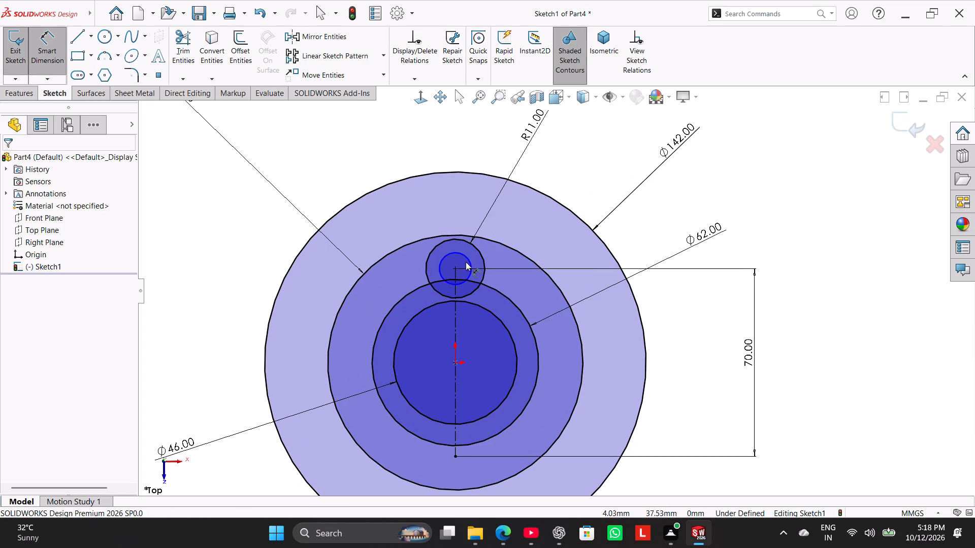
click(467, 259)
click(575, 148)
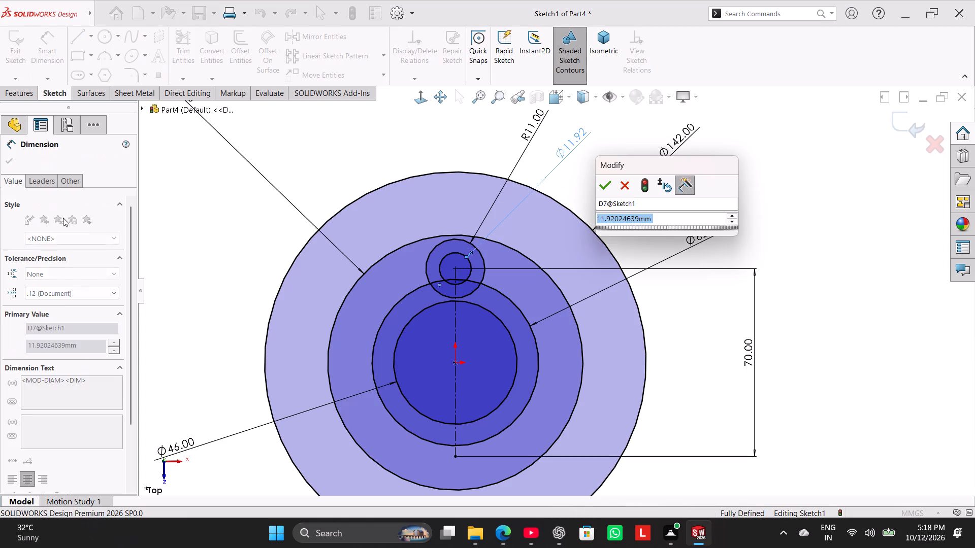
key(1)
key(0)
key(Return)
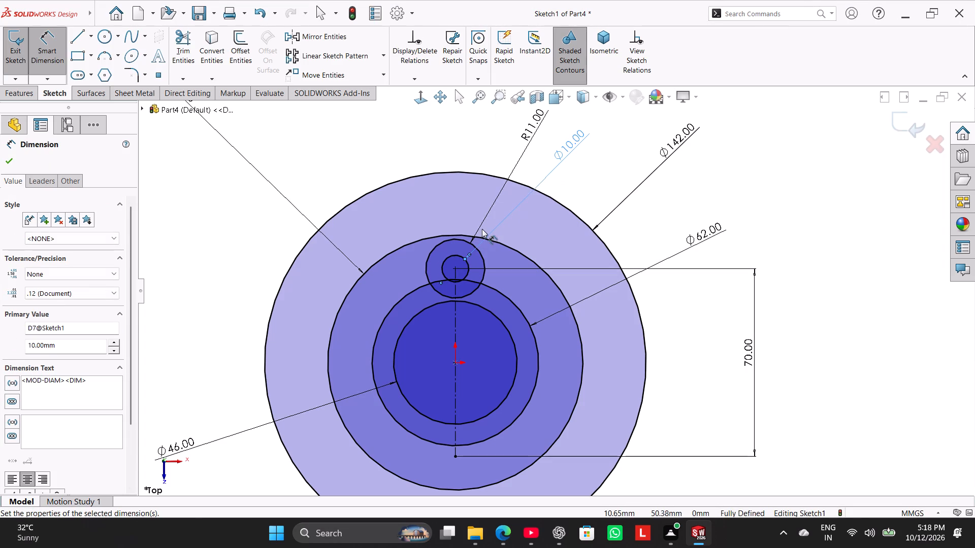
scroll(482, 229, up, 3)
right_click(764, 188)
click(792, 217)
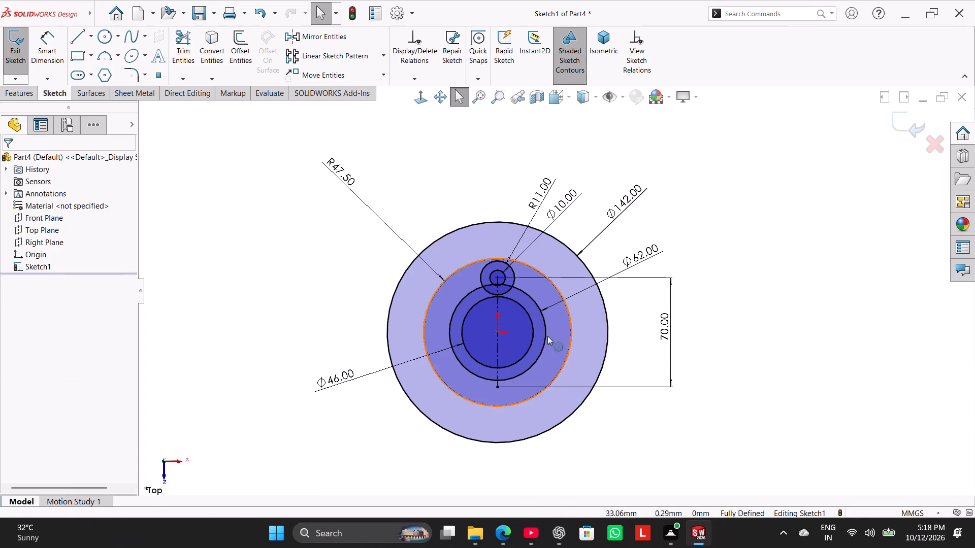
Draw a horizontal centreline from the origin to the right side of the 62 mm circle.
scroll(529, 362, down, 2)
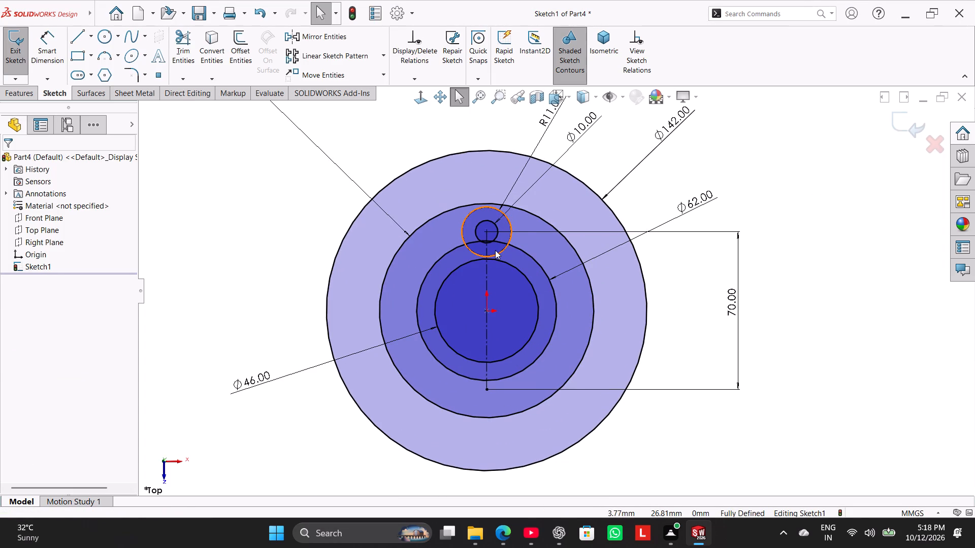
ctrl+click(495, 250)
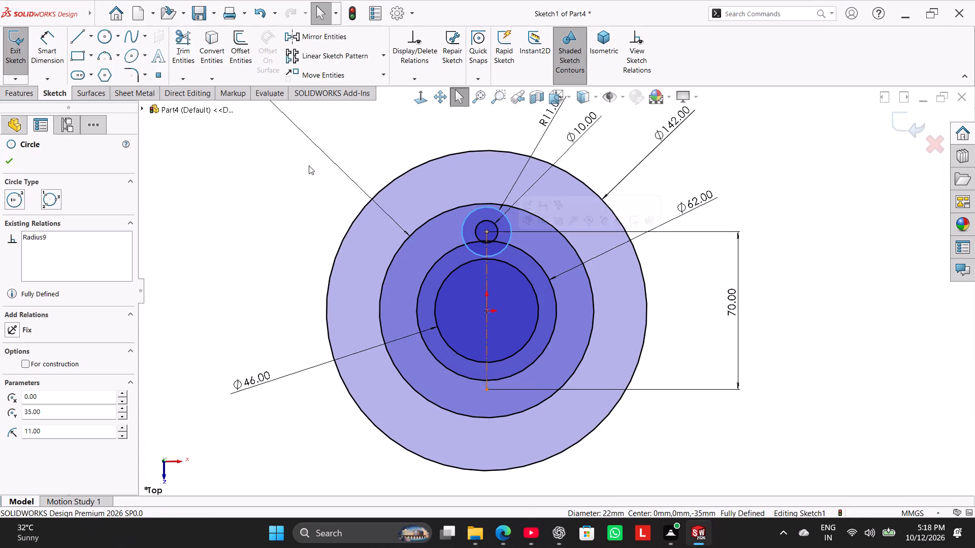
drag(381, 136, 373, 134)
click(91, 42)
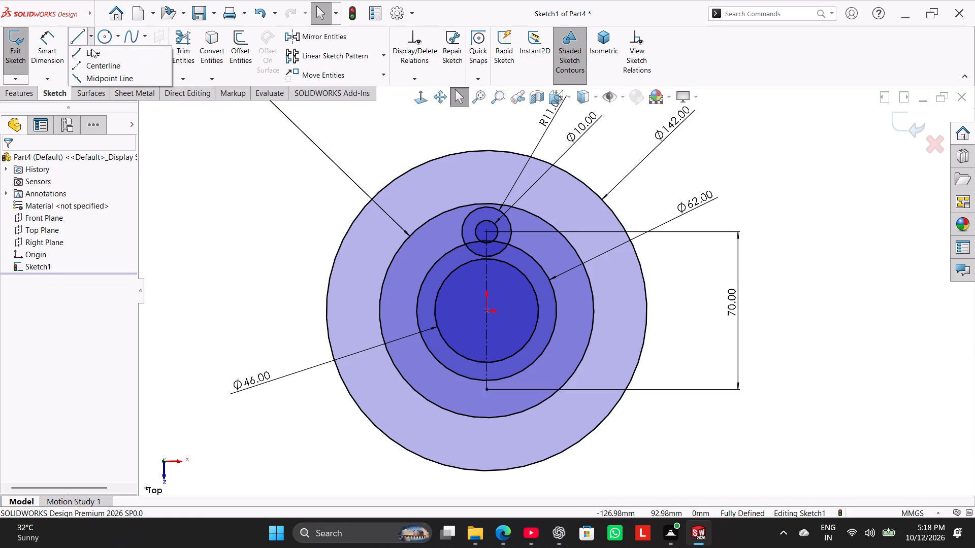
click(97, 60)
click(486, 310)
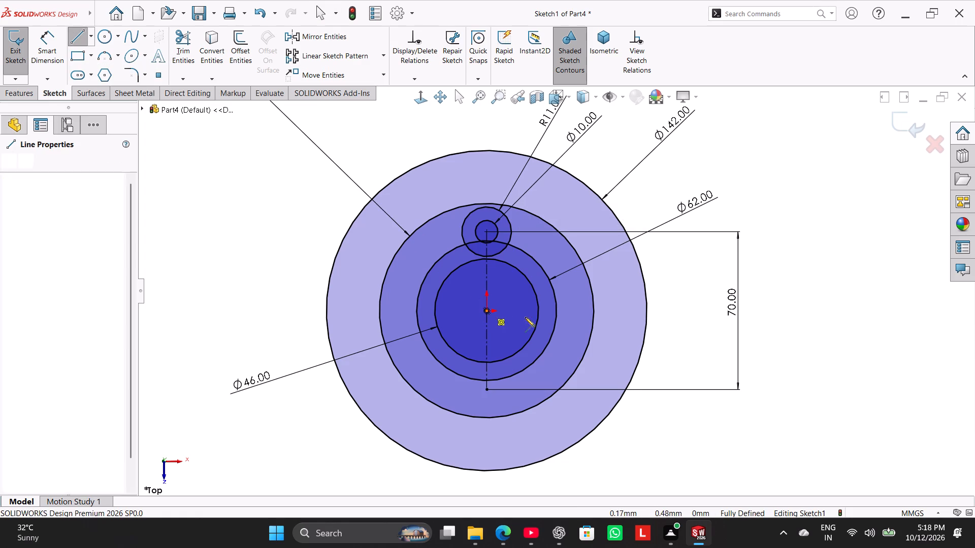
click(559, 311)
right_click(286, 261)
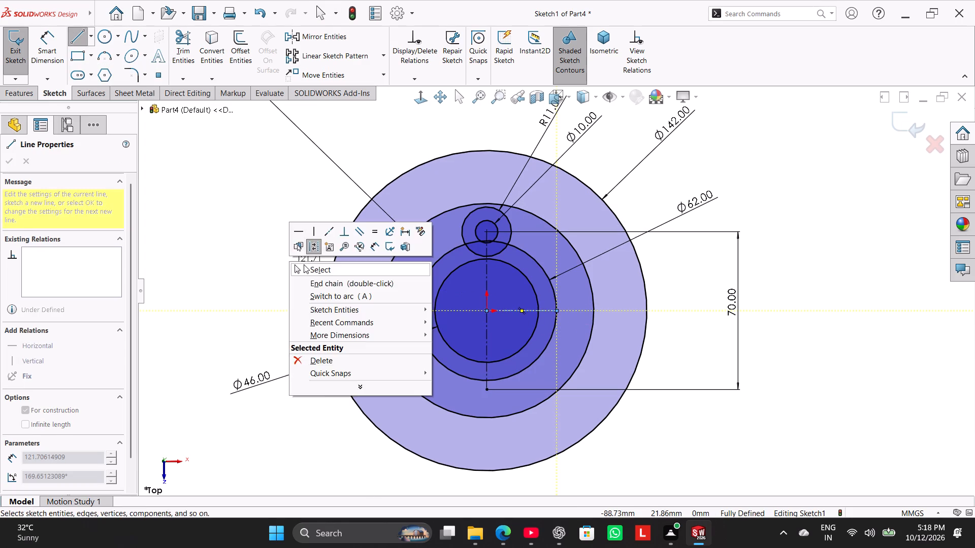
click(304, 264)
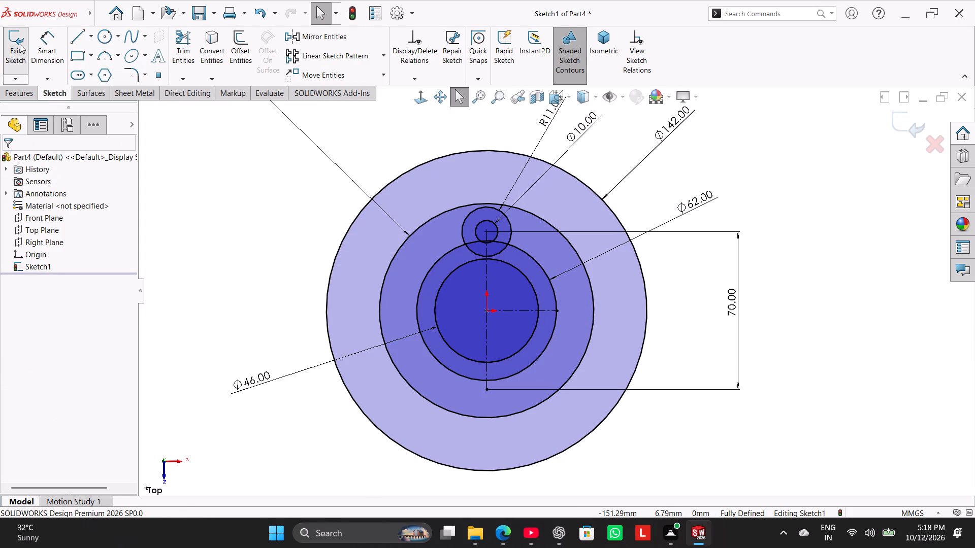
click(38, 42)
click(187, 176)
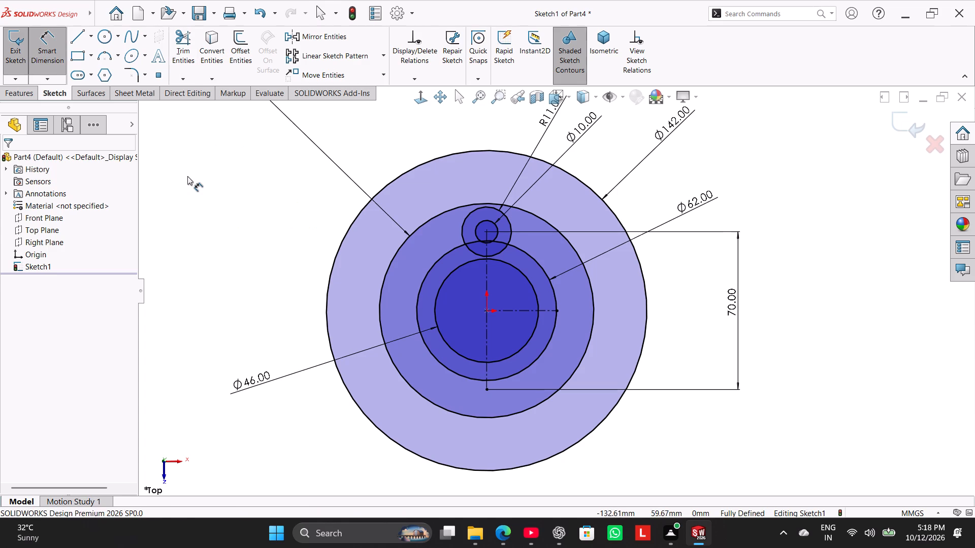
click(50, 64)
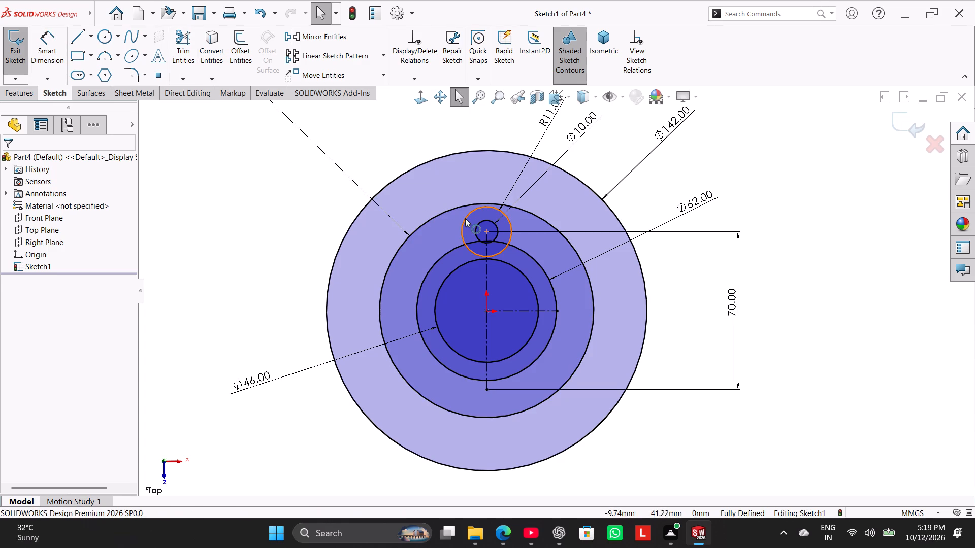
Mirror the two small concentric circles about the horizontal centreline.
ctrl+click(465, 218)
ctrl+click(478, 225)
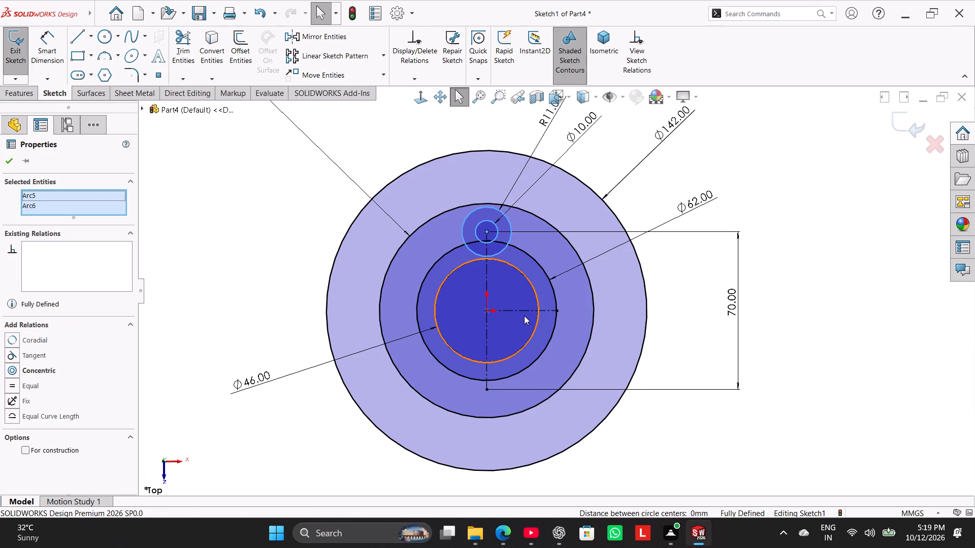
ctrl+click(522, 310)
click(363, 44)
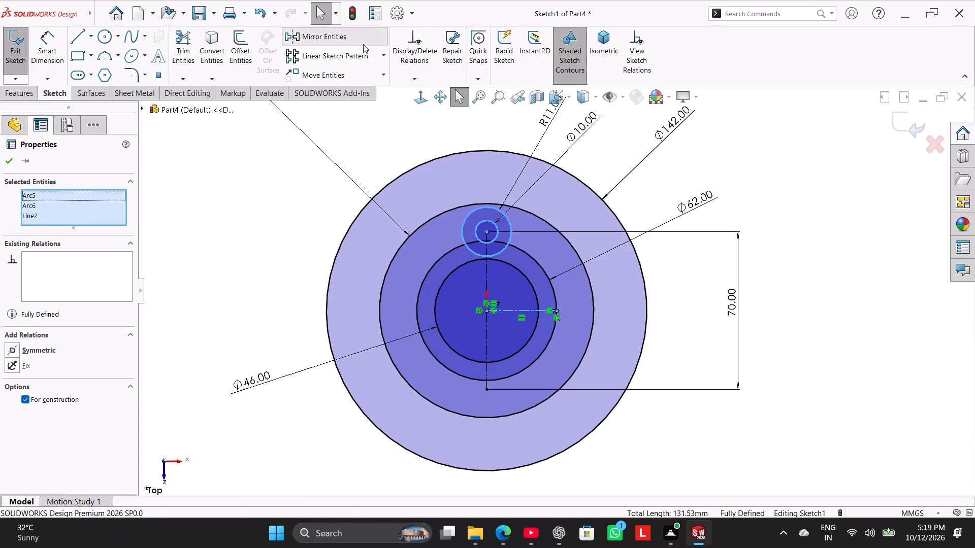
click(169, 231)
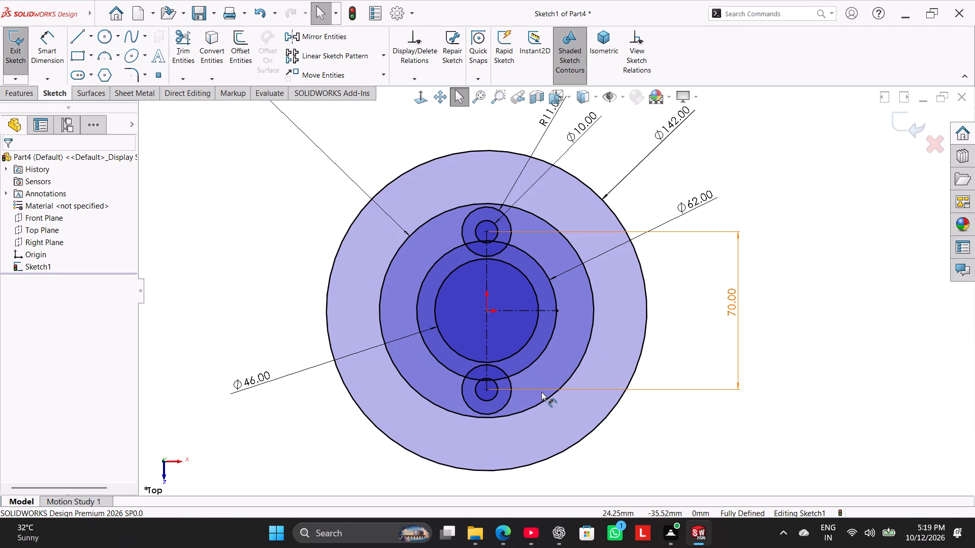
Move the R47.50 and Ø46.00 dimension texts closer to the circles.
scroll(511, 348, up, 2)
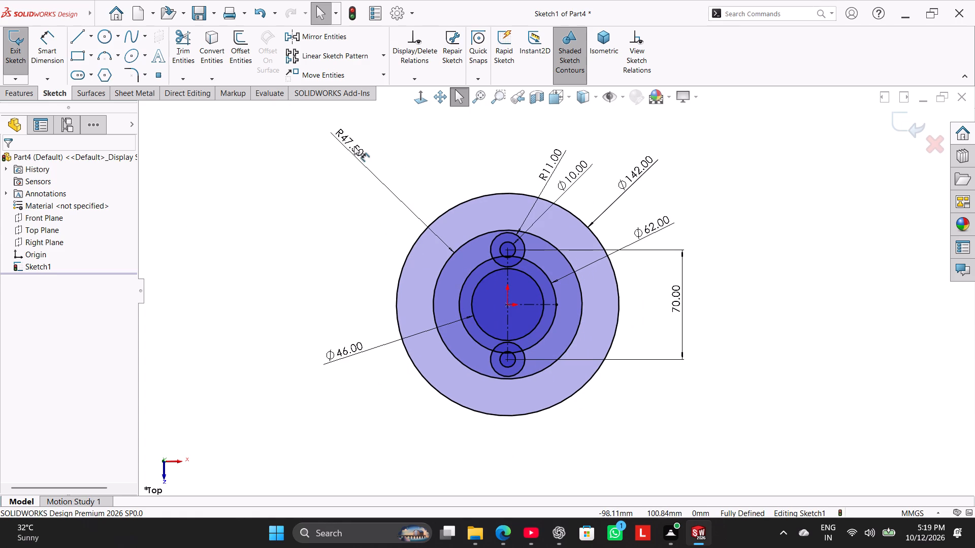
drag(354, 146, 386, 189)
drag(314, 284, 319, 294)
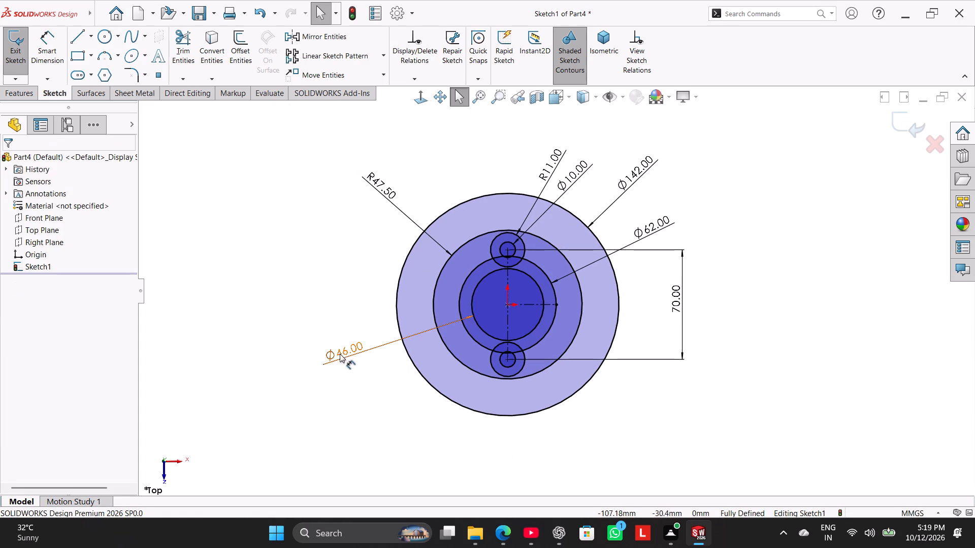
drag(341, 356, 371, 358)
click(303, 304)
Draw a line tangent to the 62 mm circle and the upper R11 circle on their left side.
scroll(514, 293, down, 3)
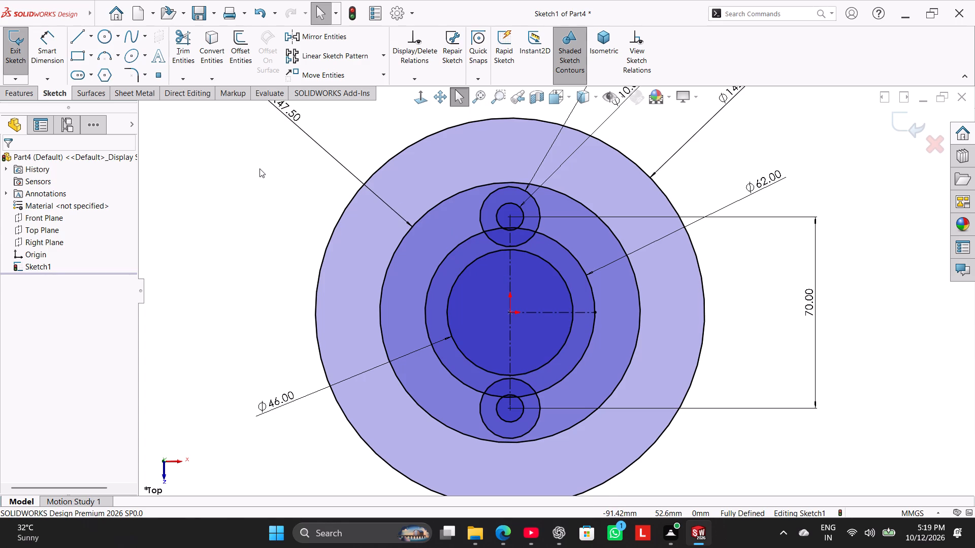
click(78, 37)
click(426, 307)
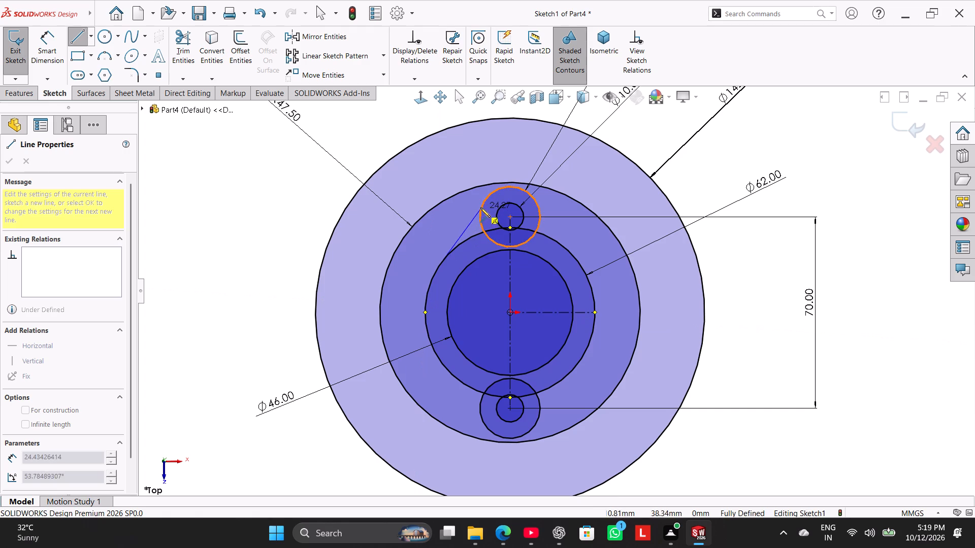
click(480, 208)
right_click(218, 258)
click(242, 263)
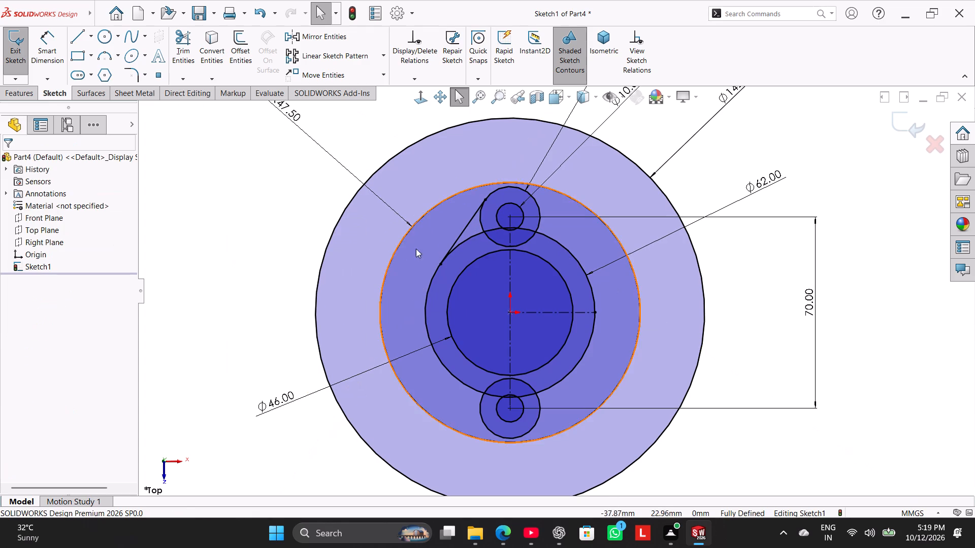
Mirror the tangent line about the vertical centreline.
ctrl+click(464, 226)
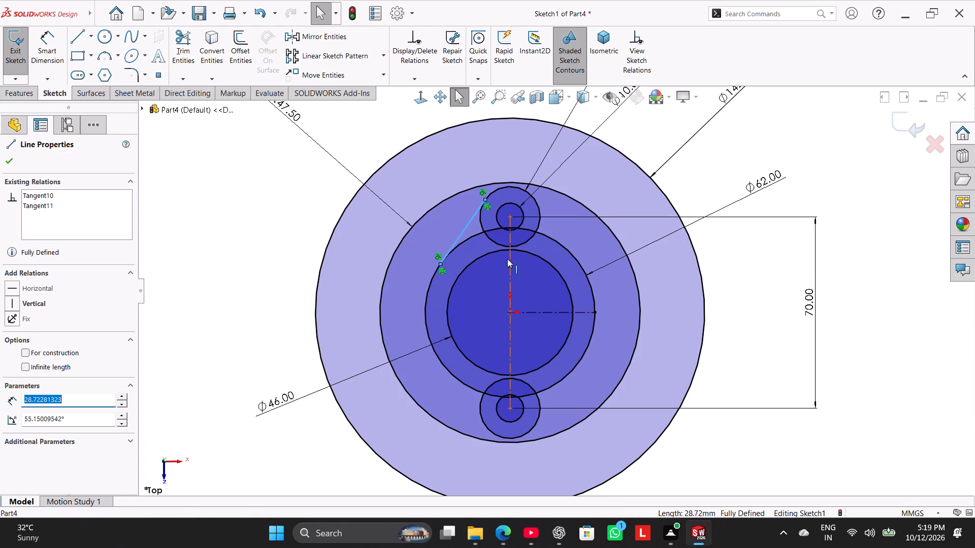
ctrl+click(507, 259)
click(365, 38)
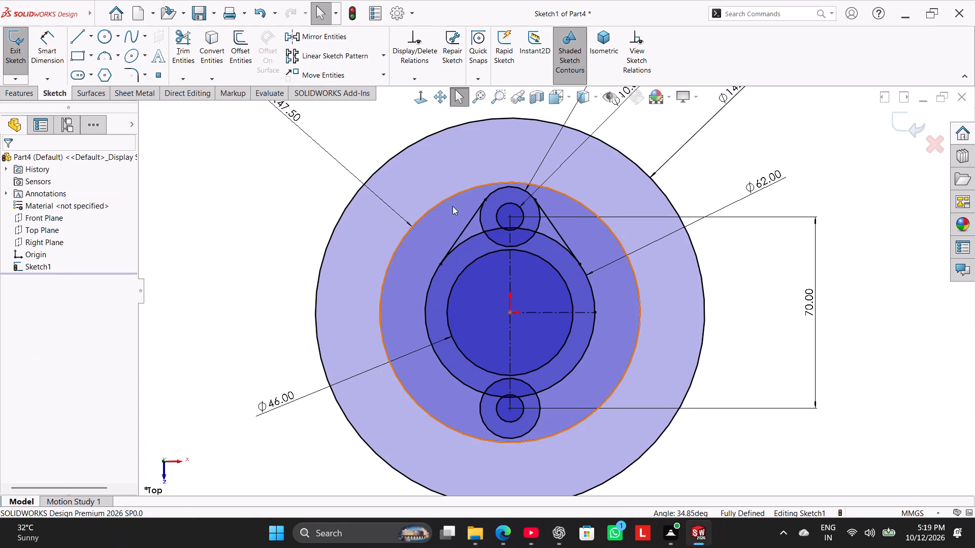
Mirror both upper tangent lines about the horizontal centreline.
ctrl+click(465, 227)
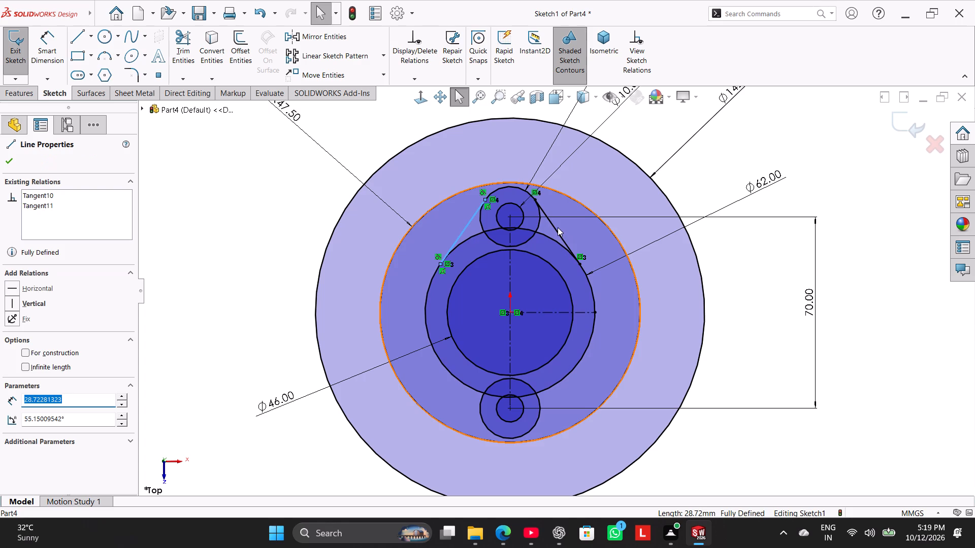
ctrl+click(558, 227)
ctrl+click(533, 313)
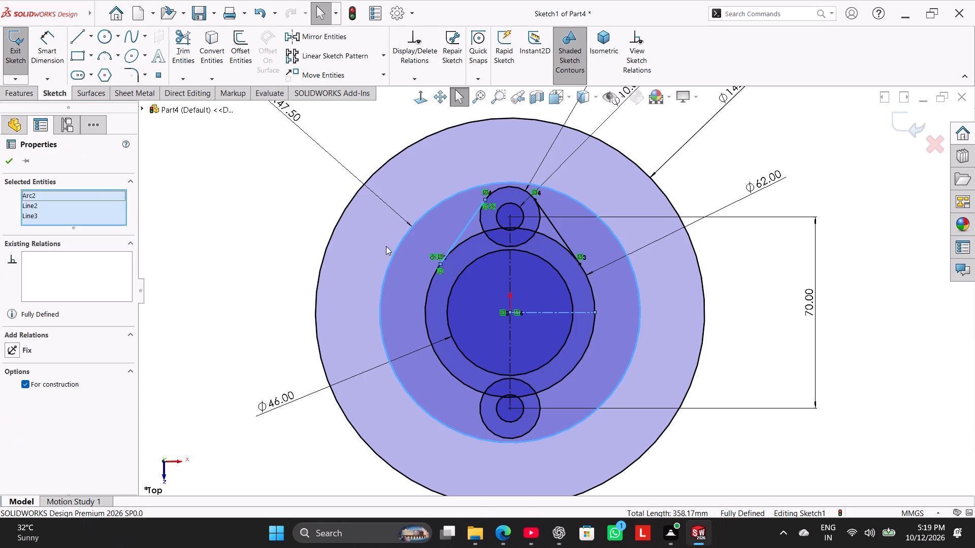
ctrl+click(559, 233)
click(335, 38)
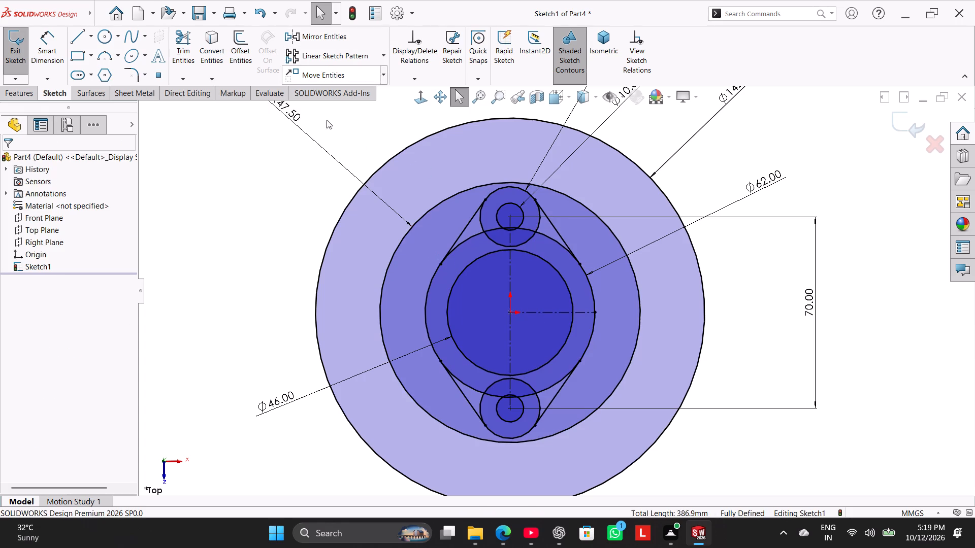
click(283, 205)
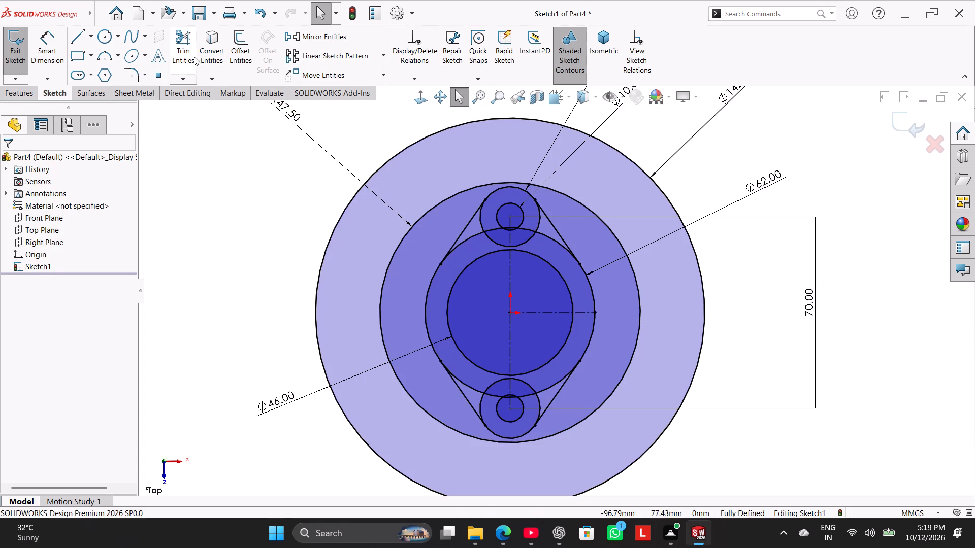
Trim away the circle arcs inside the upper lobe, including the 62 mm arc through the upper hole, leaving only the outer outline.
click(194, 57)
scroll(486, 229, down, 3)
drag(497, 222, 478, 237)
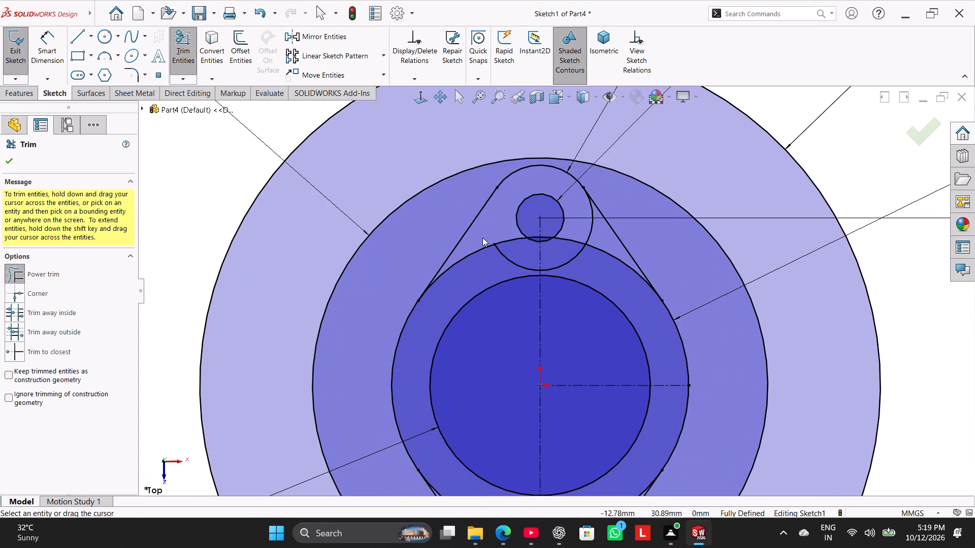
drag(584, 226, 606, 243)
drag(582, 232, 582, 252)
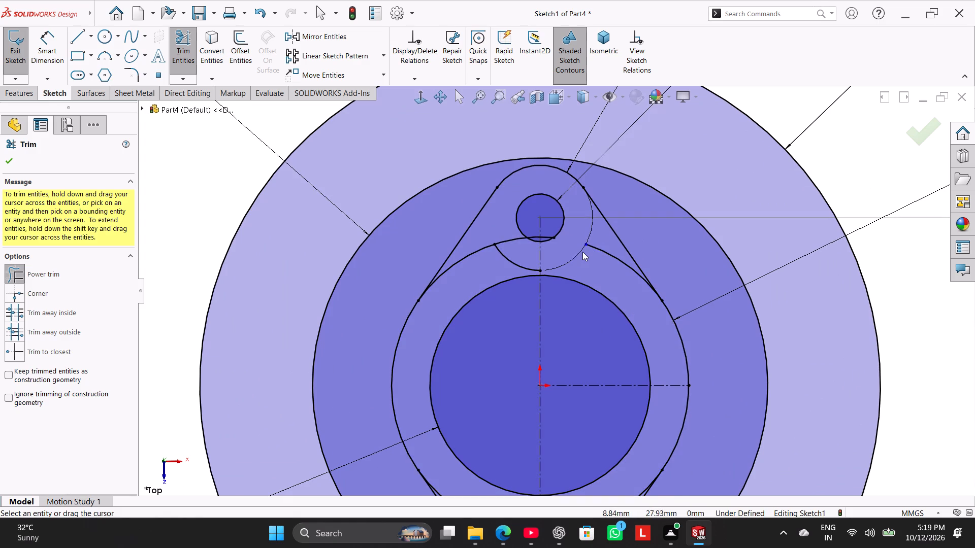
drag(503, 220, 503, 260)
drag(484, 238, 474, 262)
drag(595, 260, 597, 245)
scroll(559, 246, down, 4)
drag(547, 217, 533, 246)
drag(508, 221, 508, 239)
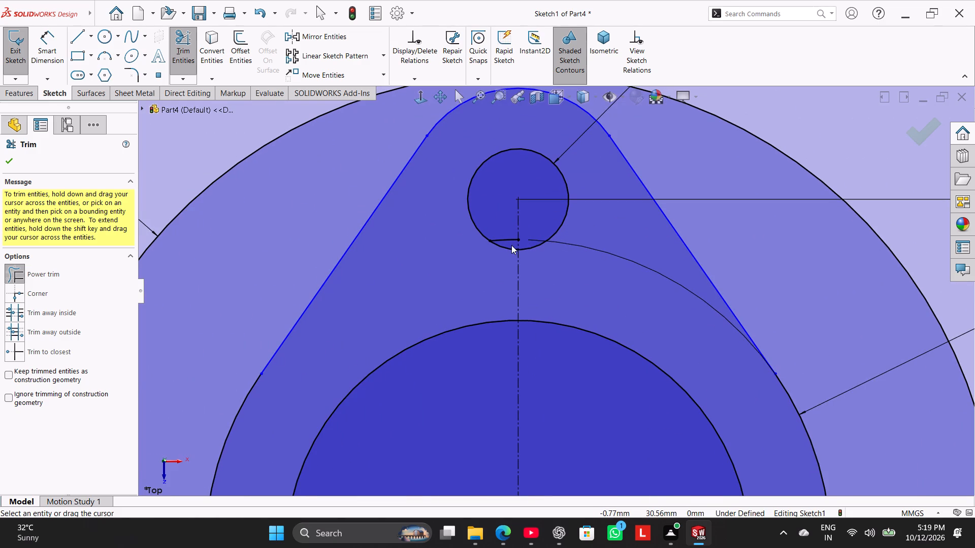
drag(511, 245, 501, 218)
Trim the inner part of the lower lobe circle and the 62 mm circle's arcs outside the lower hole.
scroll(558, 322, up, 7)
scroll(617, 375, up, 2)
scroll(608, 375, down, 3)
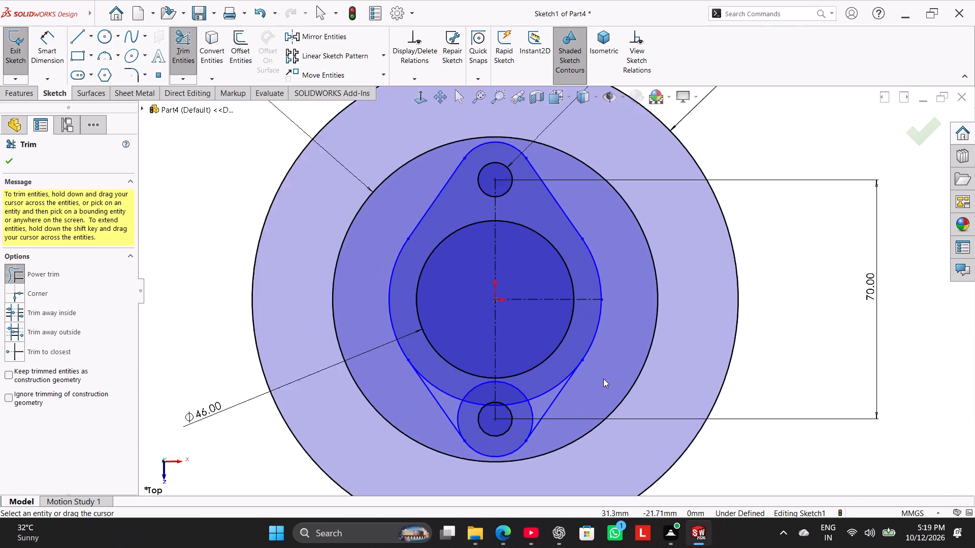
scroll(603, 379, down, 1)
scroll(558, 383, up, 3)
scroll(549, 388, down, 4)
drag(530, 245, 498, 286)
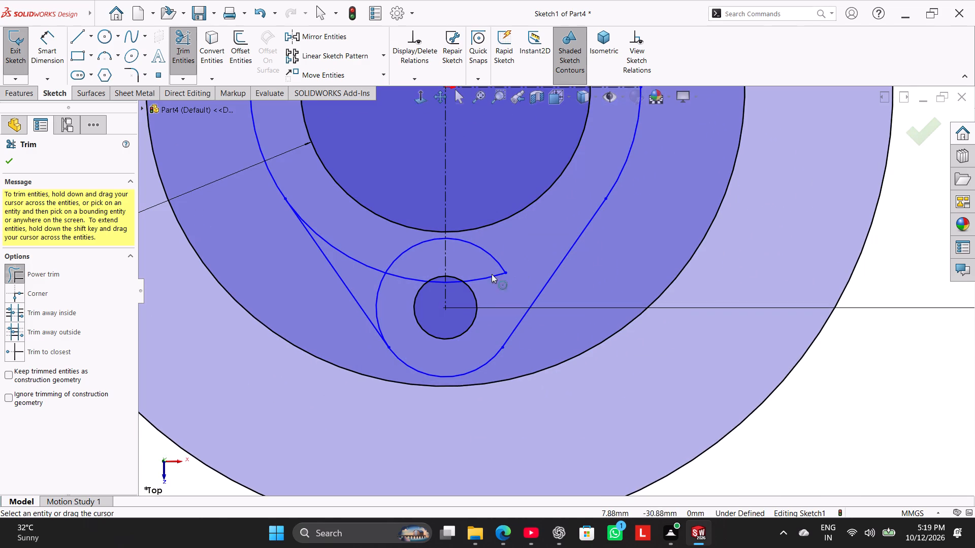
drag(485, 257, 484, 278)
drag(501, 244, 496, 266)
drag(403, 233, 403, 272)
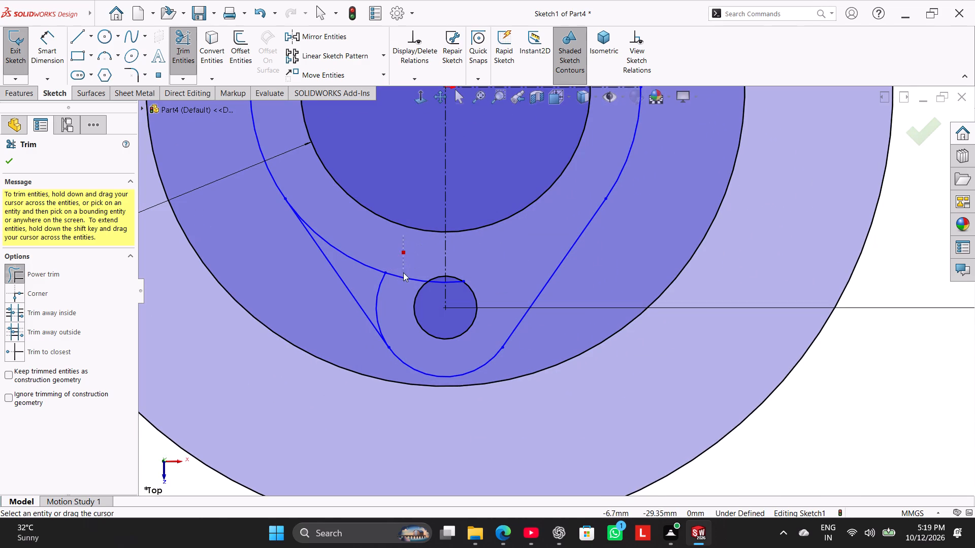
drag(403, 272, 402, 272)
drag(383, 263, 383, 284)
drag(396, 267, 398, 280)
Trim the leftover arc segments crossing the inside of the lower 10 mm hole.
scroll(467, 248, up, 4)
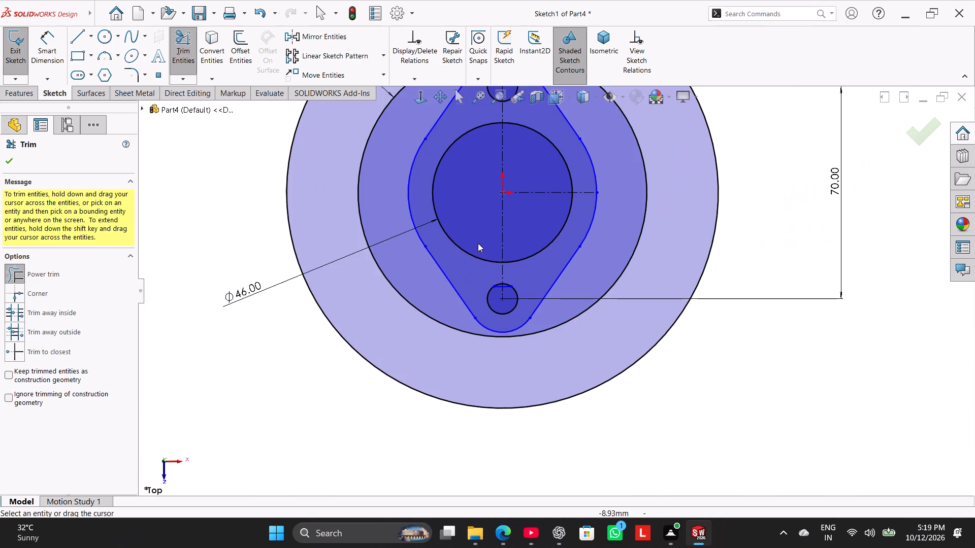
scroll(487, 262, down, 16)
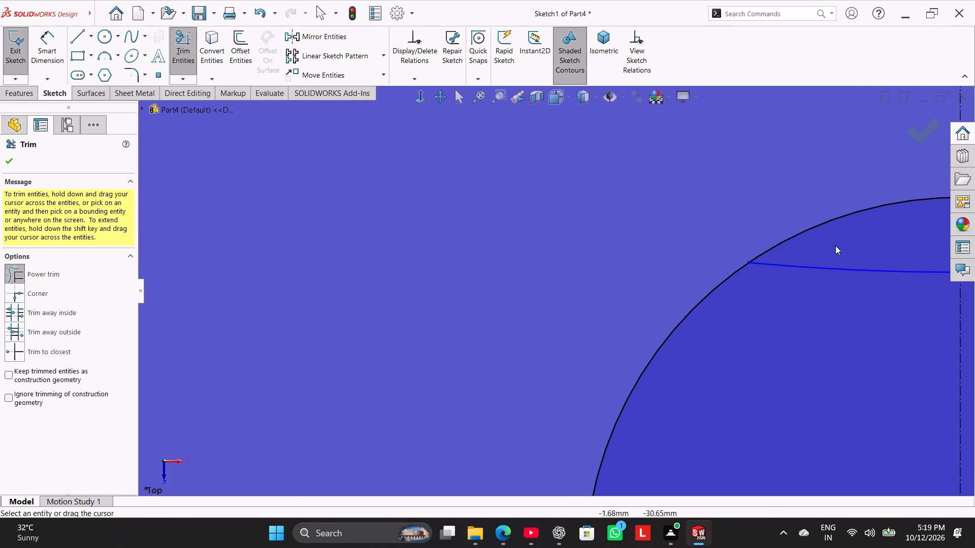
drag(835, 246, 820, 290)
scroll(813, 296, up, 5)
drag(767, 268, 775, 303)
scroll(768, 293, up, 7)
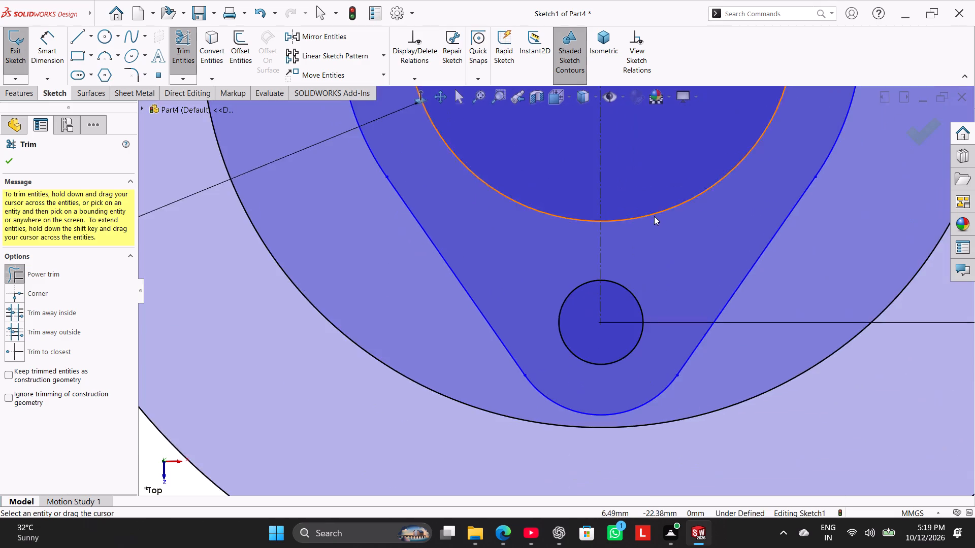
Add a radius dimension to the upper lobe's end arc, placing it above the part between the R47.50 and Ø10.00 dimensions.
scroll(654, 216, up, 7)
scroll(615, 121, up, 3)
scroll(600, 154, down, 1)
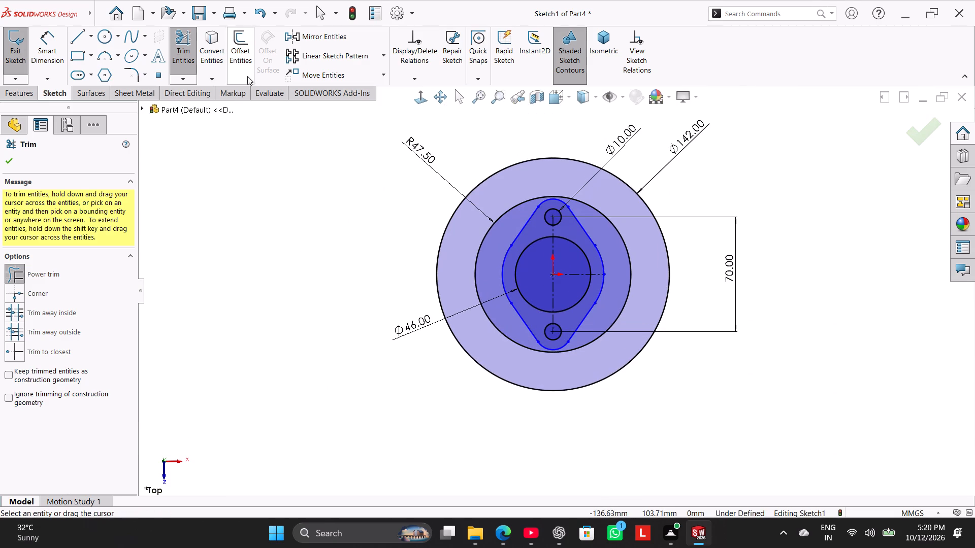
click(42, 43)
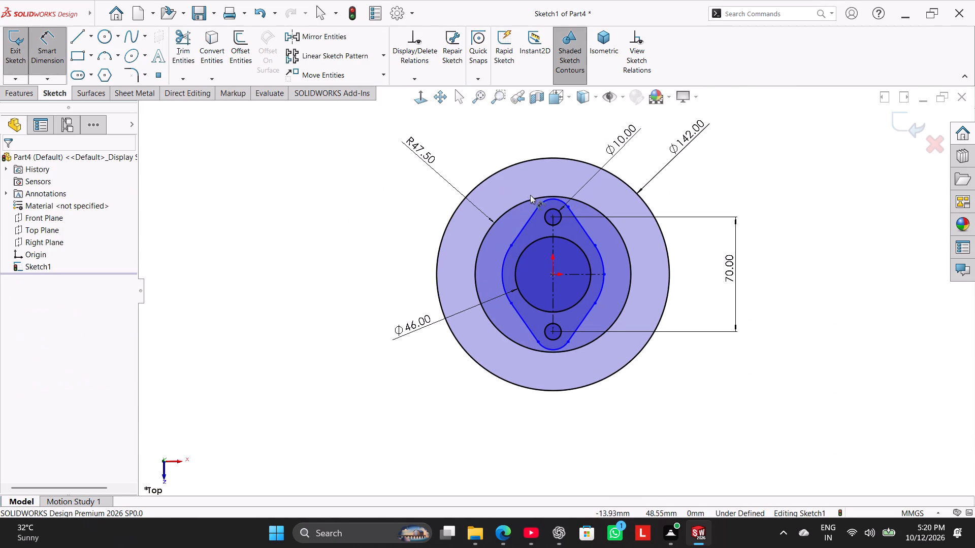
click(548, 200)
click(493, 123)
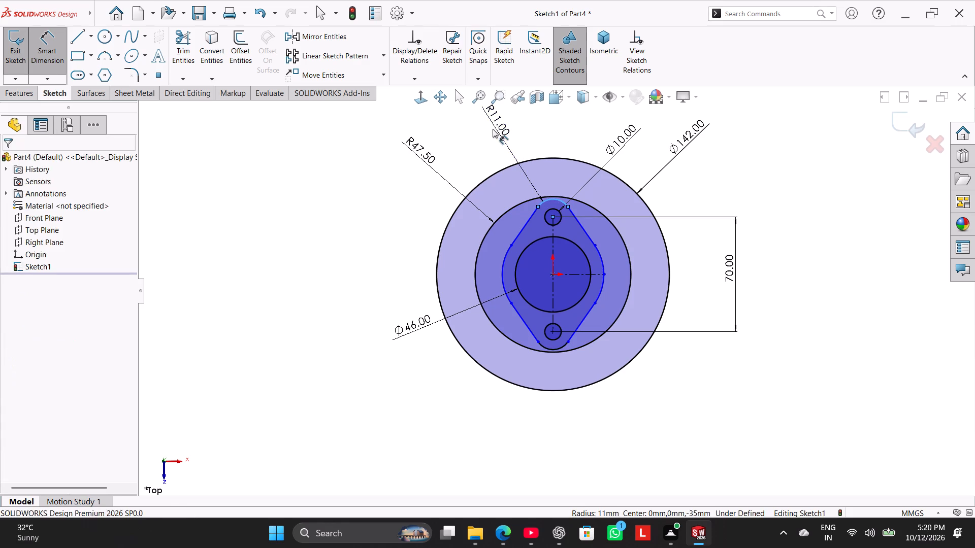
click(517, 174)
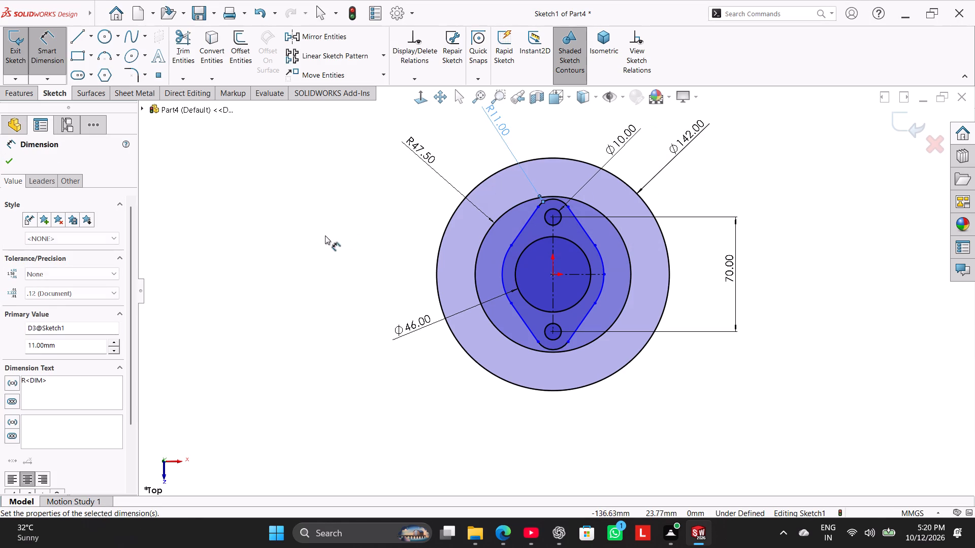
right_click(318, 237)
click(347, 270)
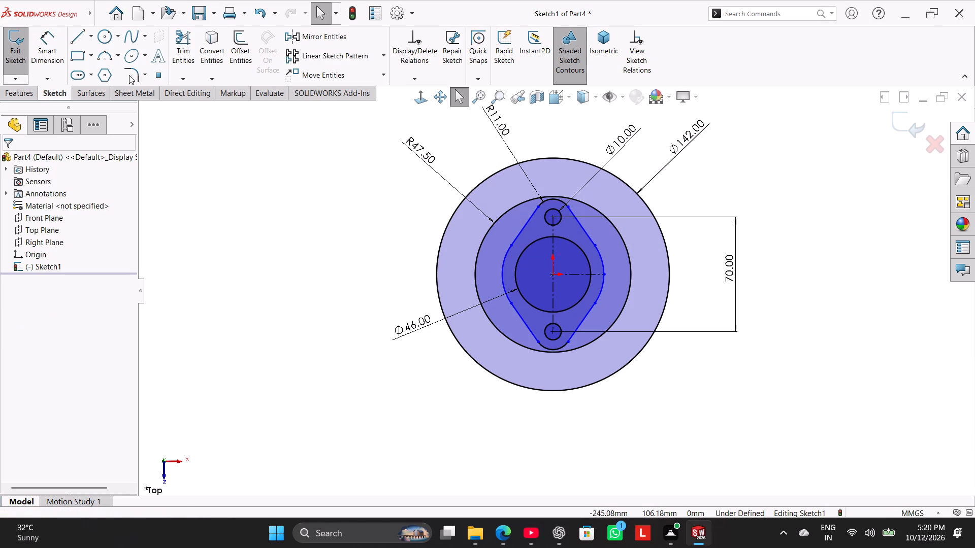
Dimension the flange profile's left side arc and display that dimension as a diameter.
click(49, 44)
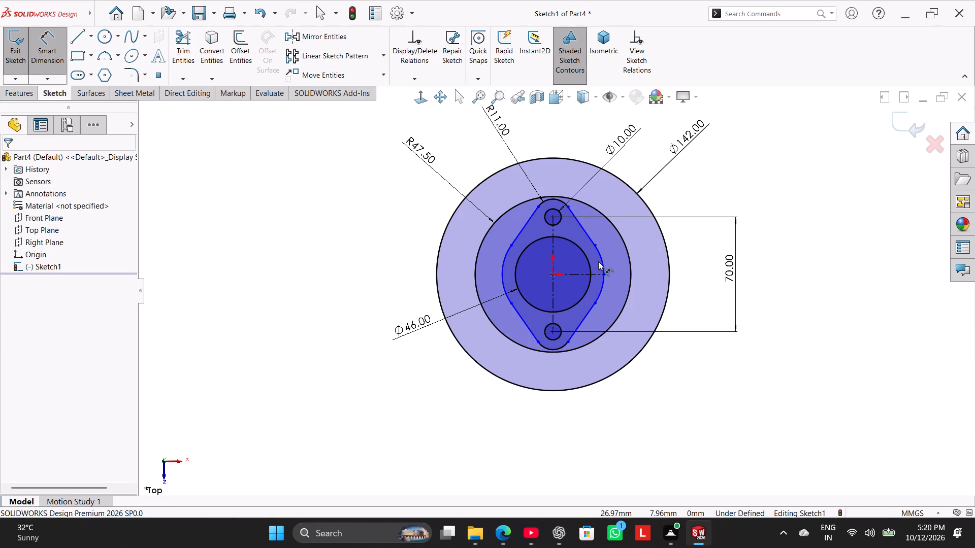
click(503, 260)
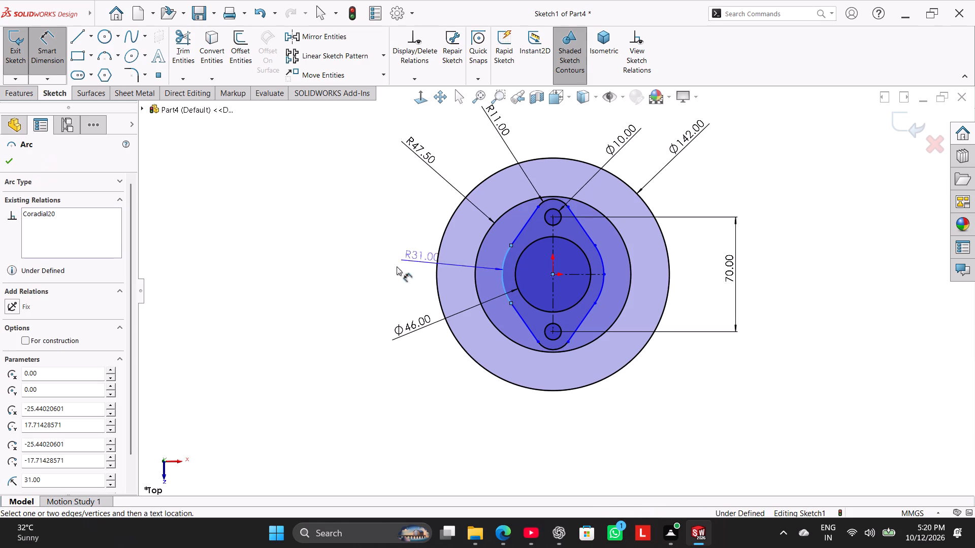
click(370, 266)
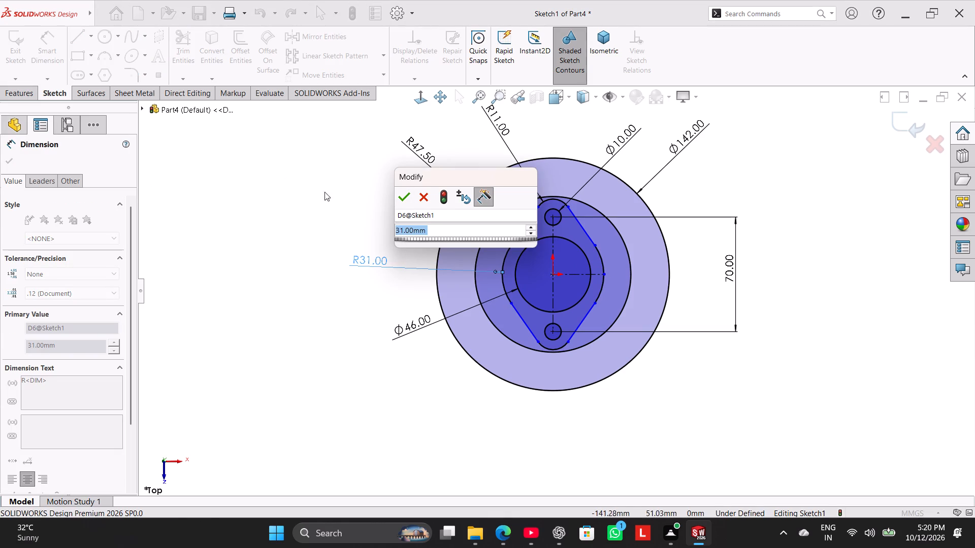
click(397, 196)
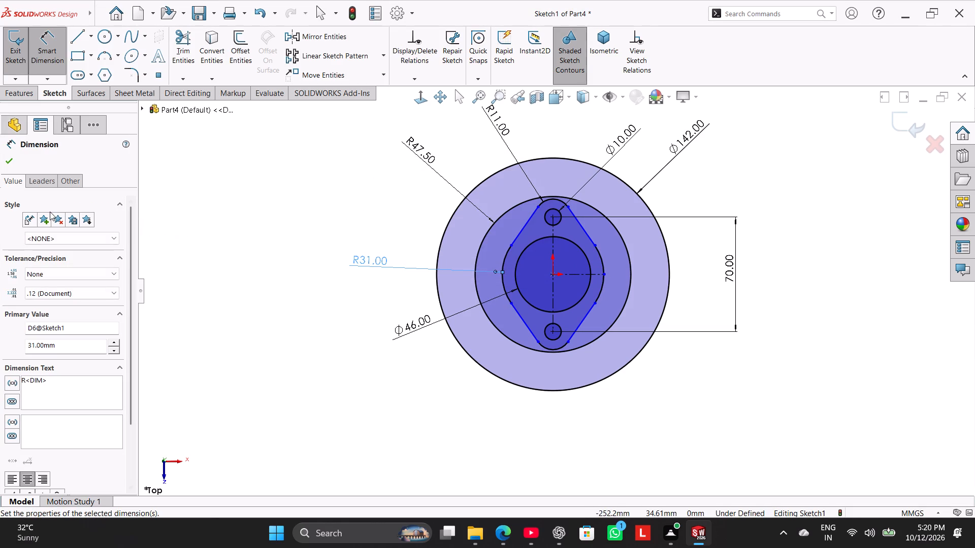
click(39, 181)
click(49, 258)
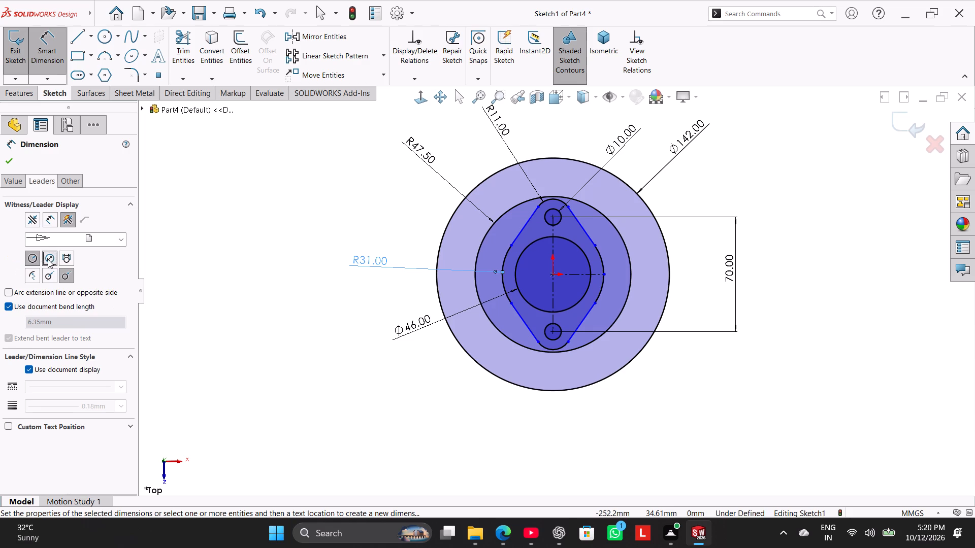
click(12, 159)
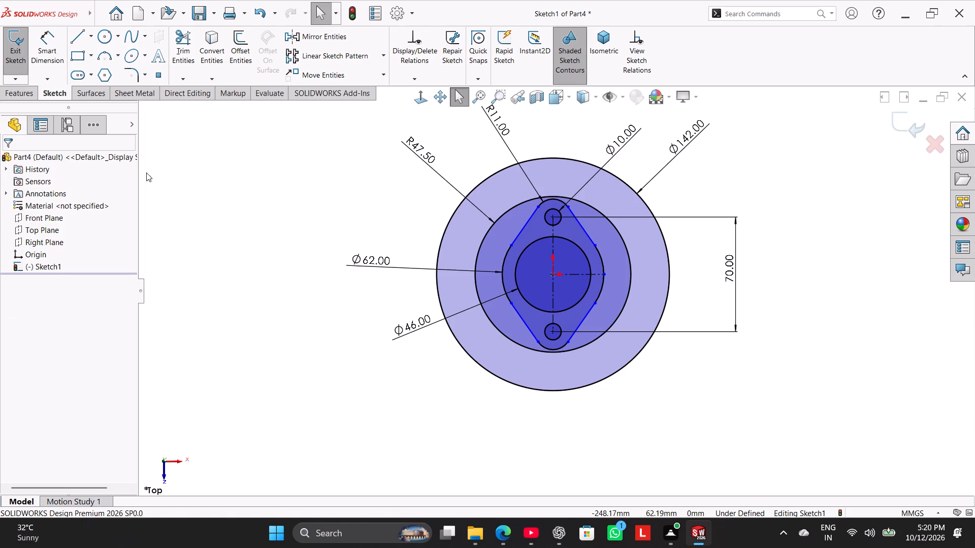
click(221, 175)
right_click(334, 218)
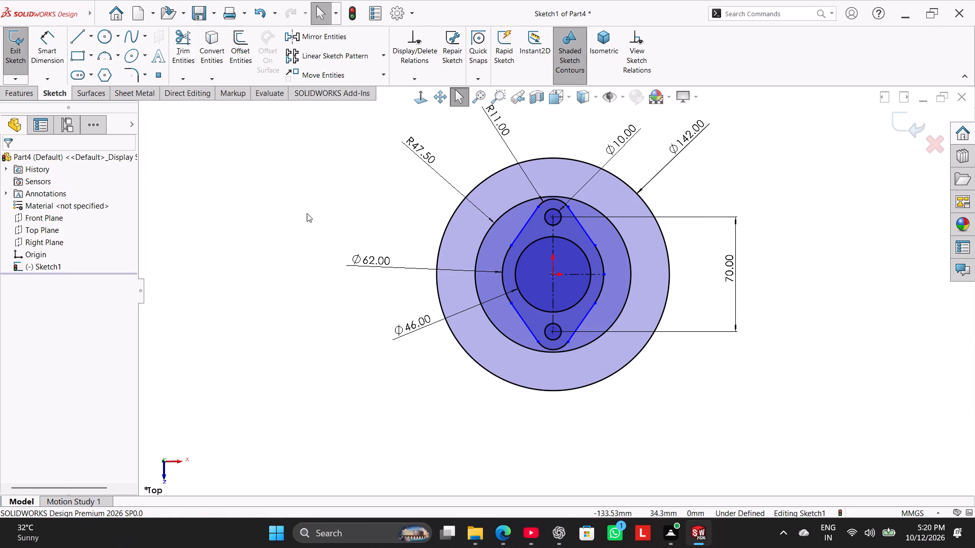
click(307, 213)
Add a tangent relation between the upper lobe arc and the upper-left slanted line.
scroll(527, 232, down, 5)
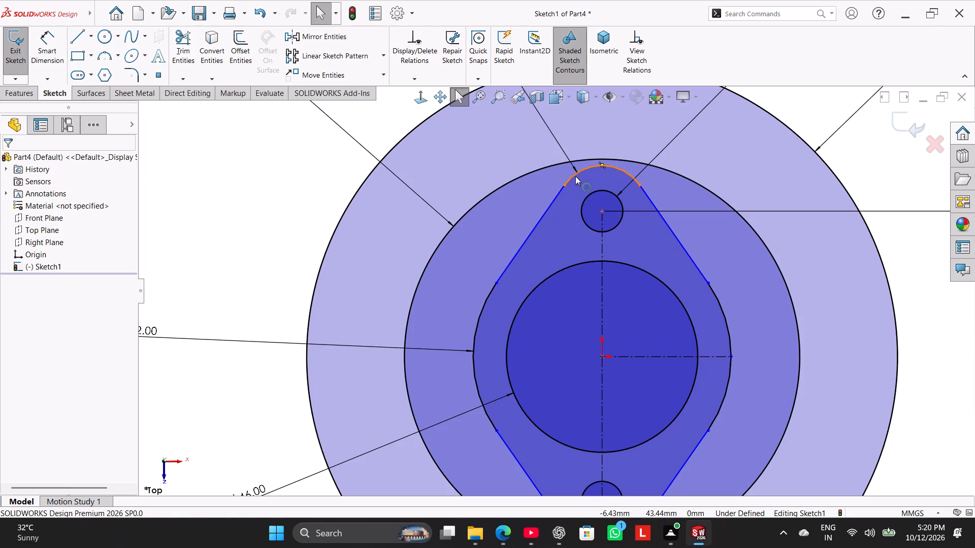
ctrl+click(575, 176)
ctrl+click(543, 213)
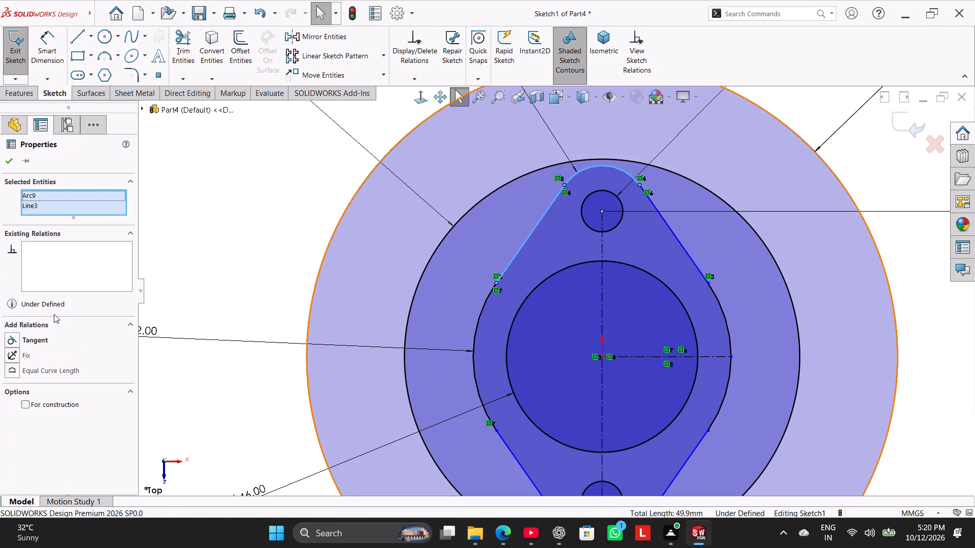
click(37, 340)
click(211, 256)
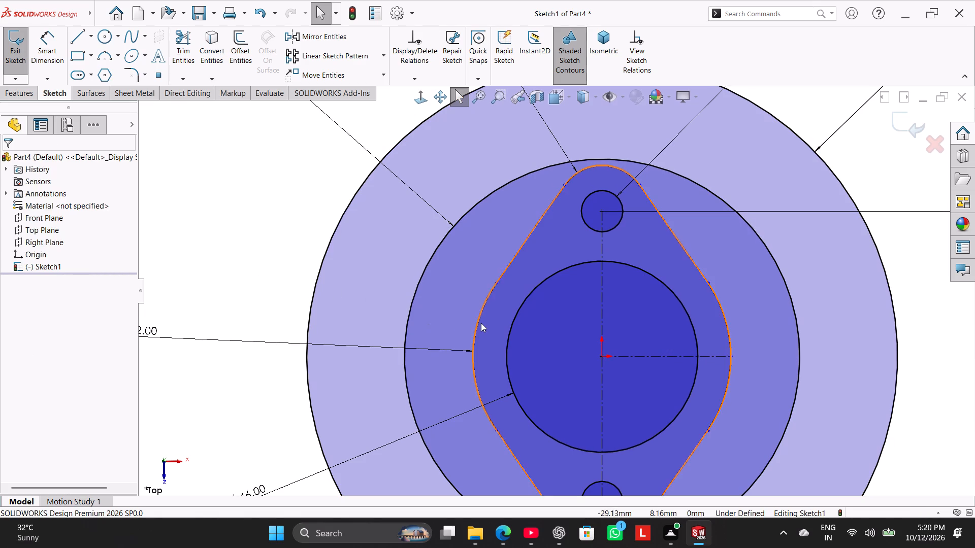
Add a tangent relation between the flange profile's left side arc and the upper-left slanted line.
ctrl+click(481, 323)
ctrl+click(509, 263)
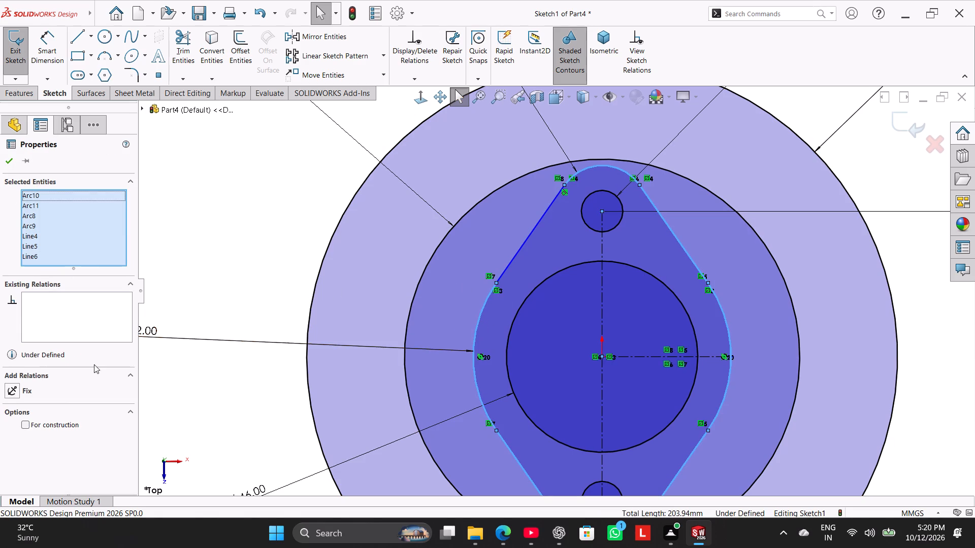
click(274, 259)
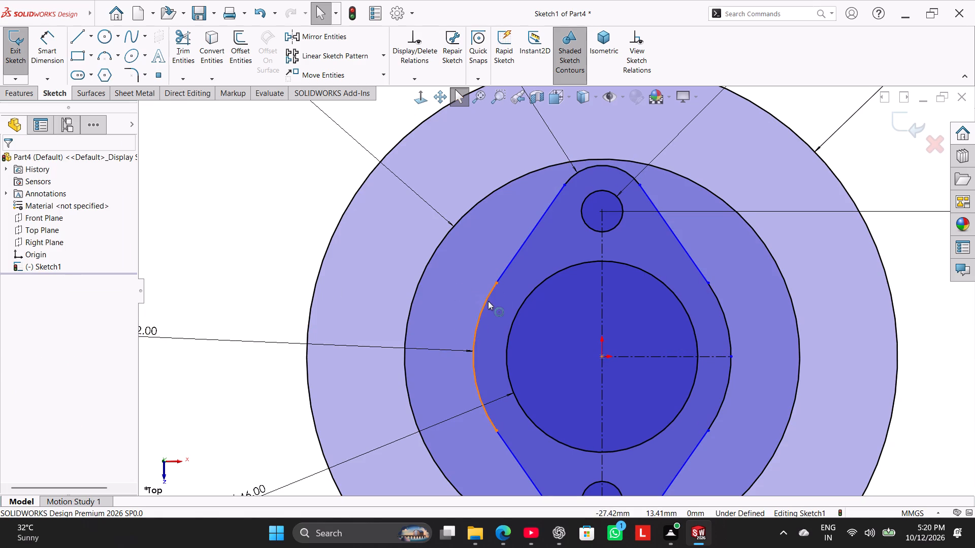
ctrl+click(488, 301)
ctrl+click(505, 272)
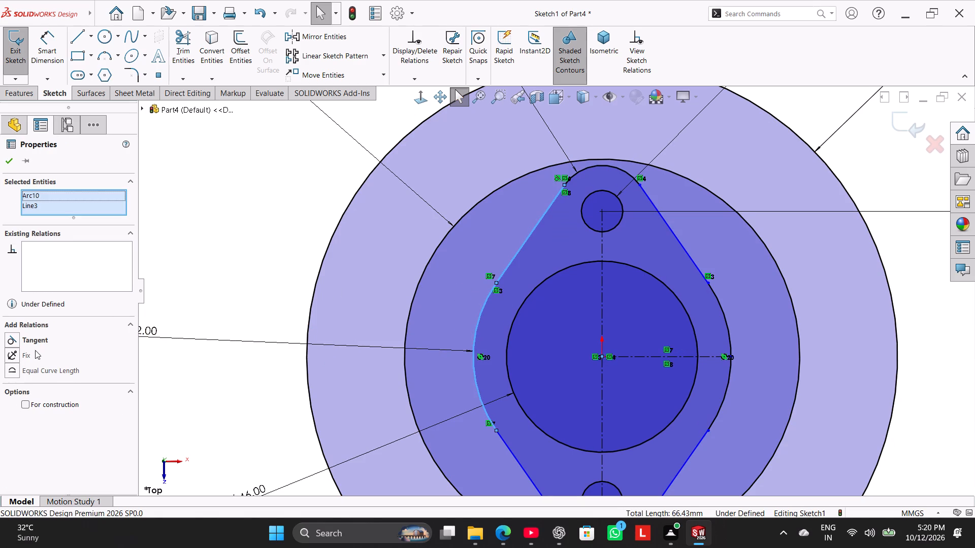
click(33, 339)
click(264, 278)
Extend the horizontal centreline's free endpoint to the 142 mm outer circle, making it coincident at X 71 mm.
scroll(500, 310, up, 2)
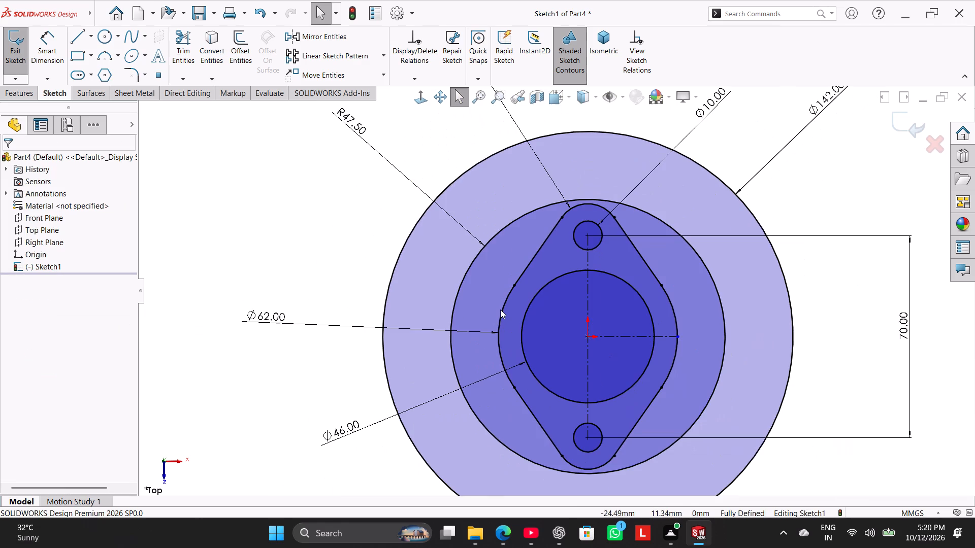
scroll(500, 310, up, 2)
drag(291, 218, 291, 223)
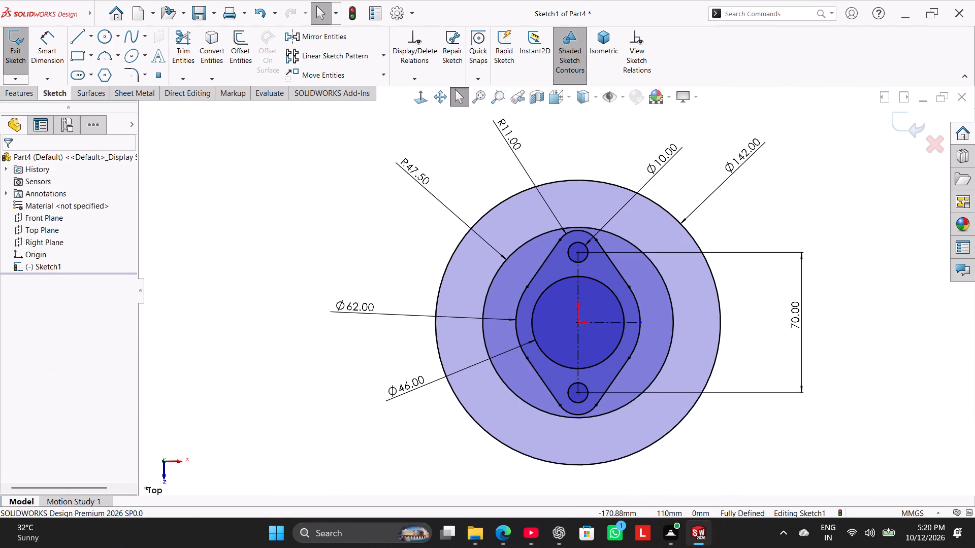
drag(641, 324, 624, 326)
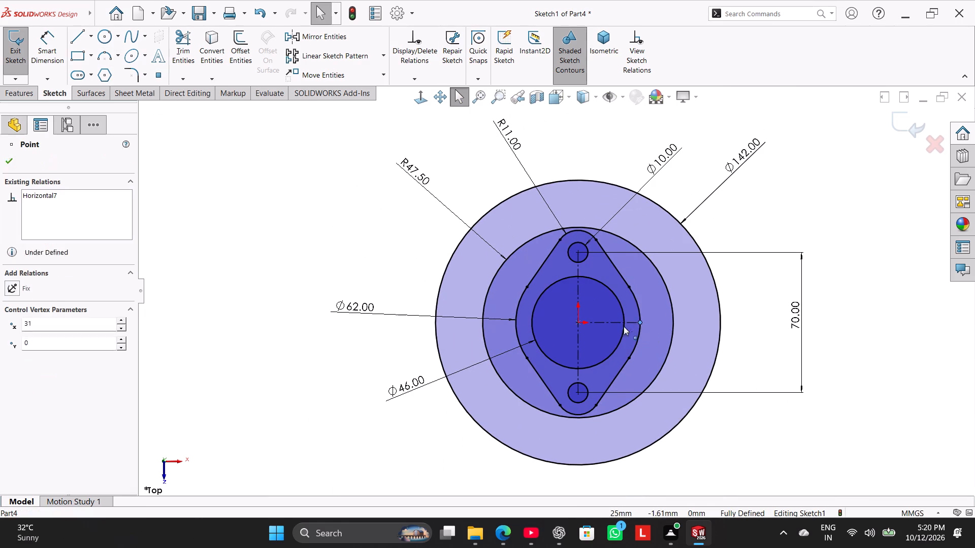
drag(624, 326, 720, 328)
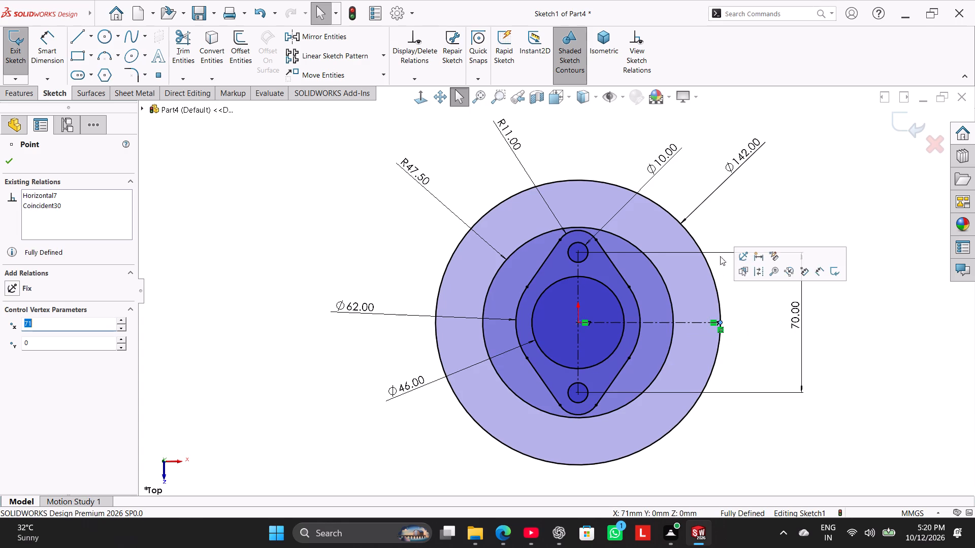
click(769, 207)
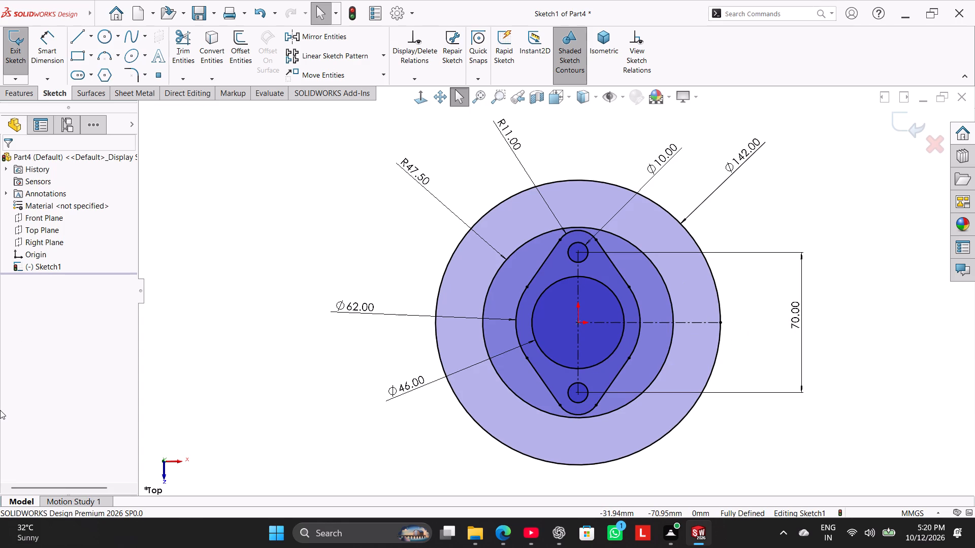
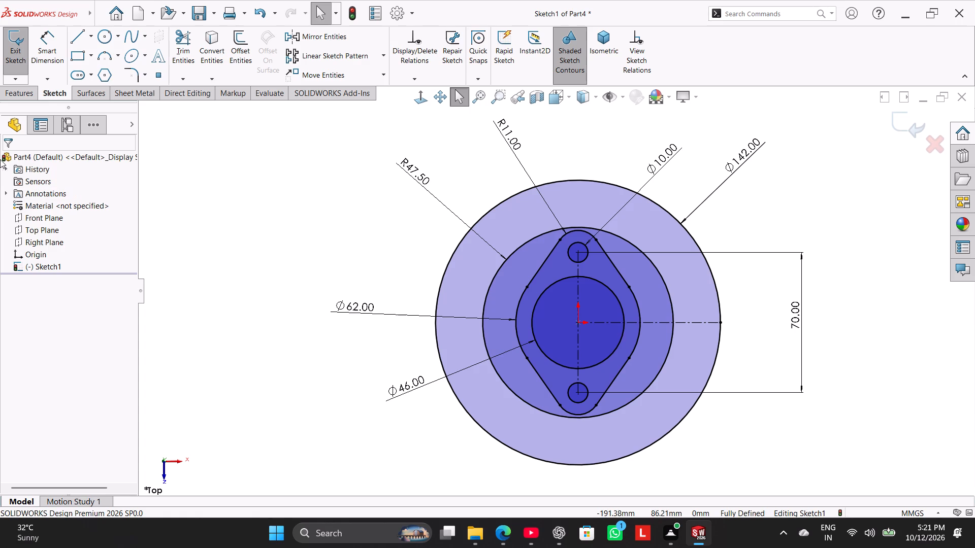
Draw a corner rectangle about 138 by 33.5 mm across the 142 mm circle, spanning the horizontal centreline.
click(282, 131)
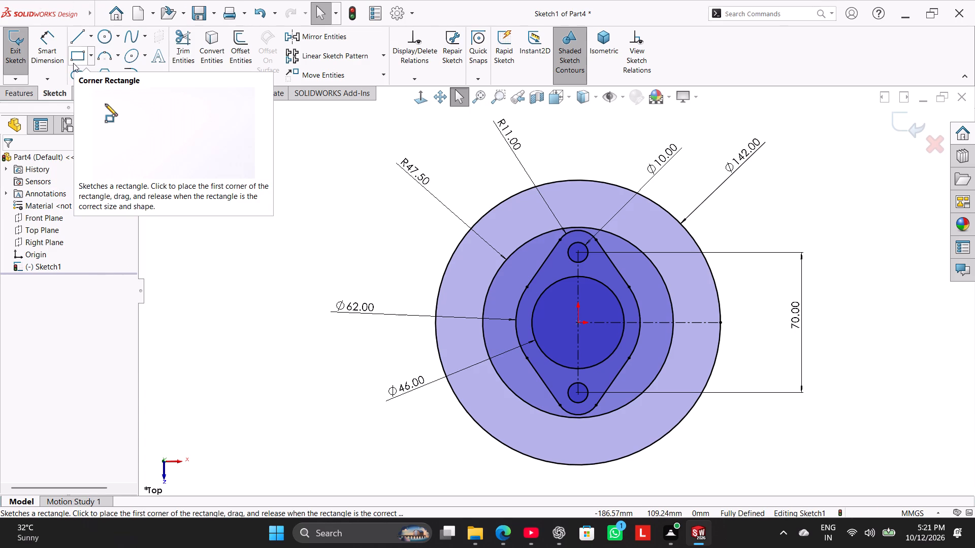
click(74, 59)
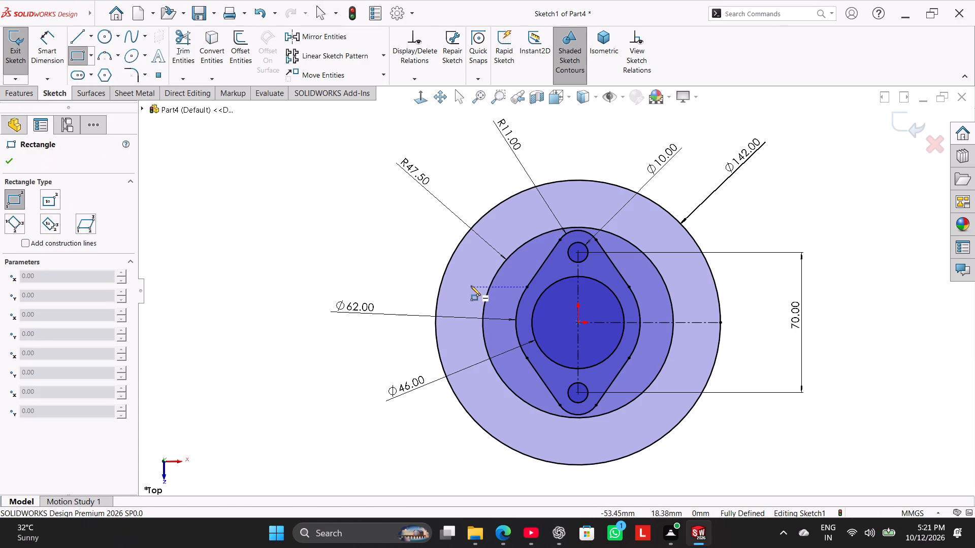
click(714, 287)
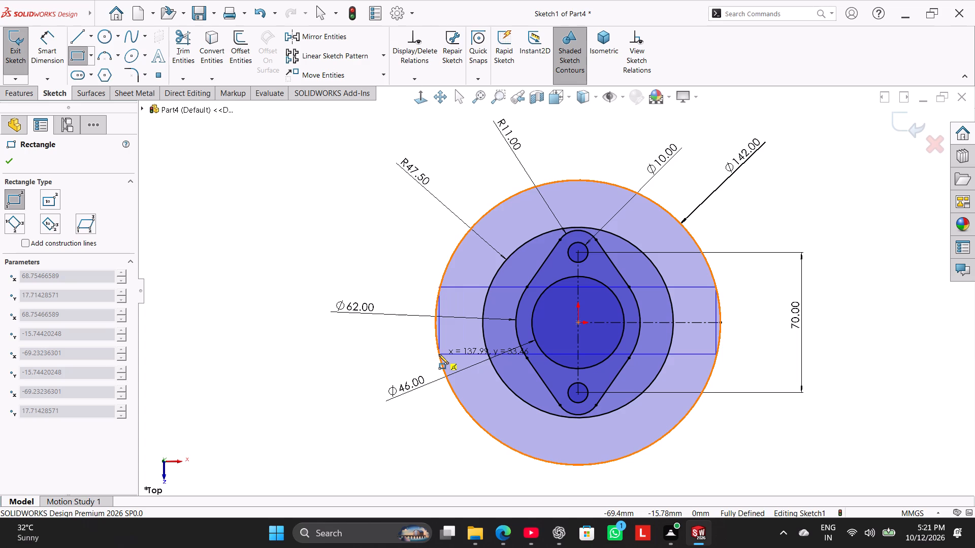
click(439, 354)
right_click(348, 218)
click(368, 231)
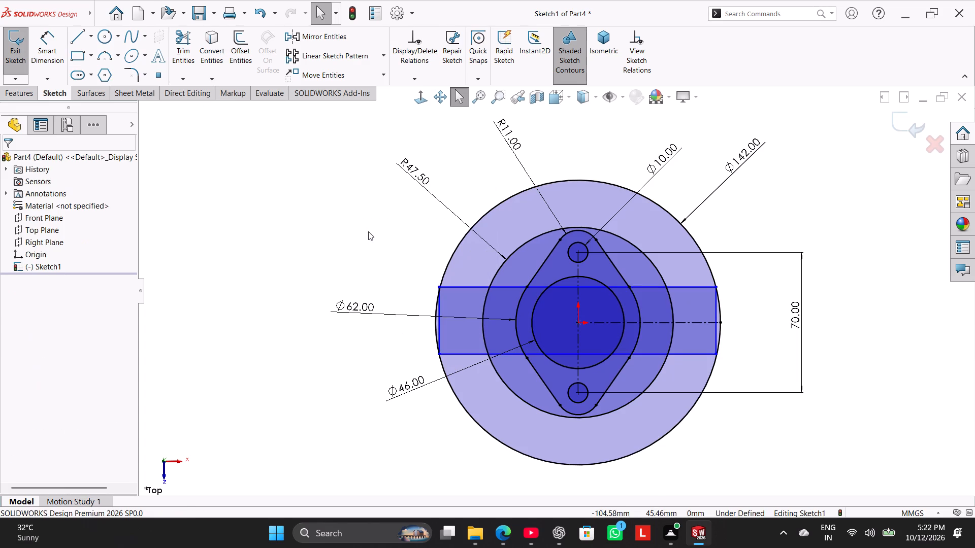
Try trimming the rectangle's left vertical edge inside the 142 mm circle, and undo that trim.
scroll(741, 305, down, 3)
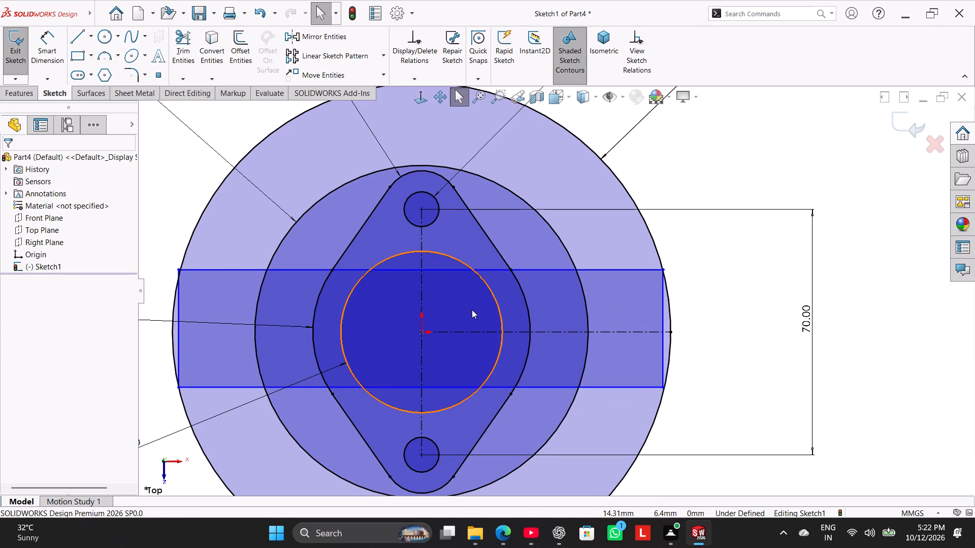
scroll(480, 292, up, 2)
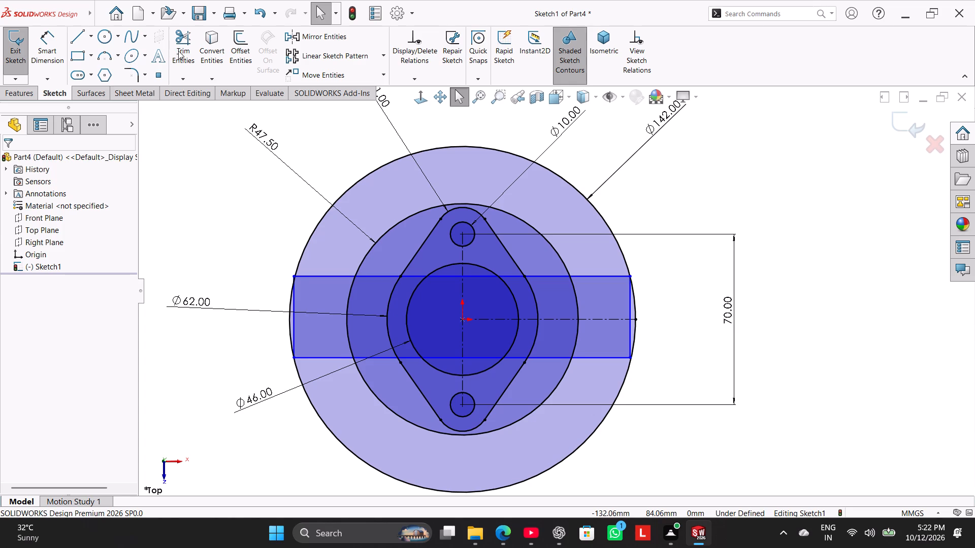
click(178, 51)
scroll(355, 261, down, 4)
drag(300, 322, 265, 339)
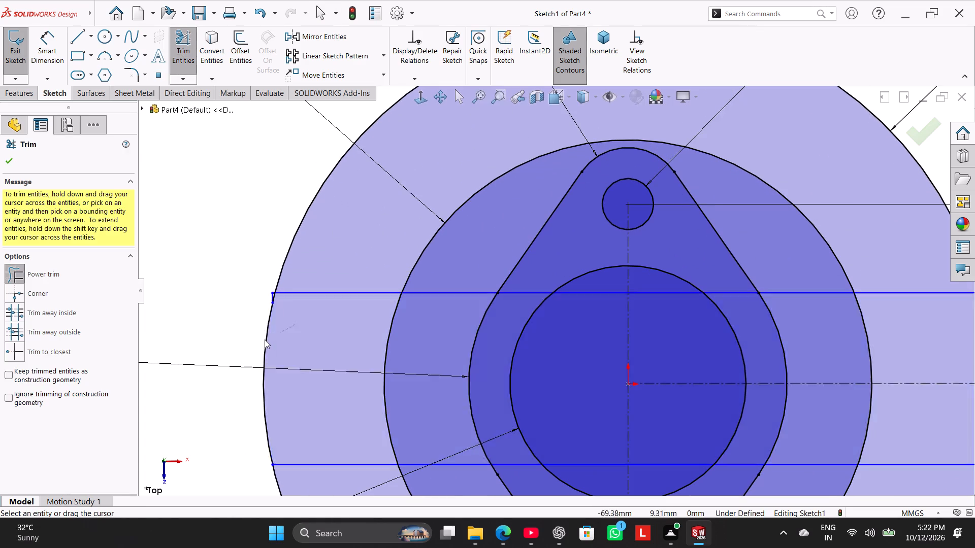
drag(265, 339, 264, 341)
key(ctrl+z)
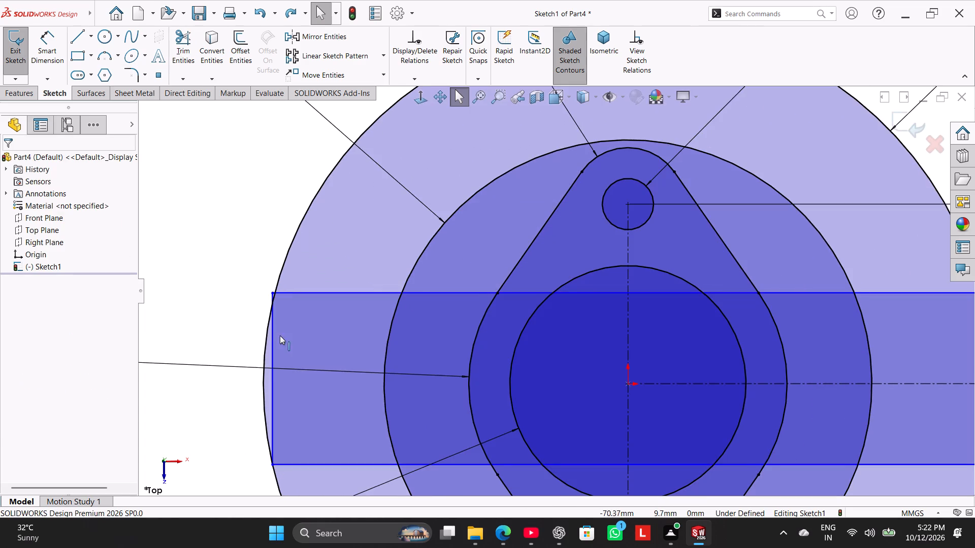
Make the rectangle's upper-left corner coincident with the 142 mm outer circle.
scroll(280, 335, down, 4)
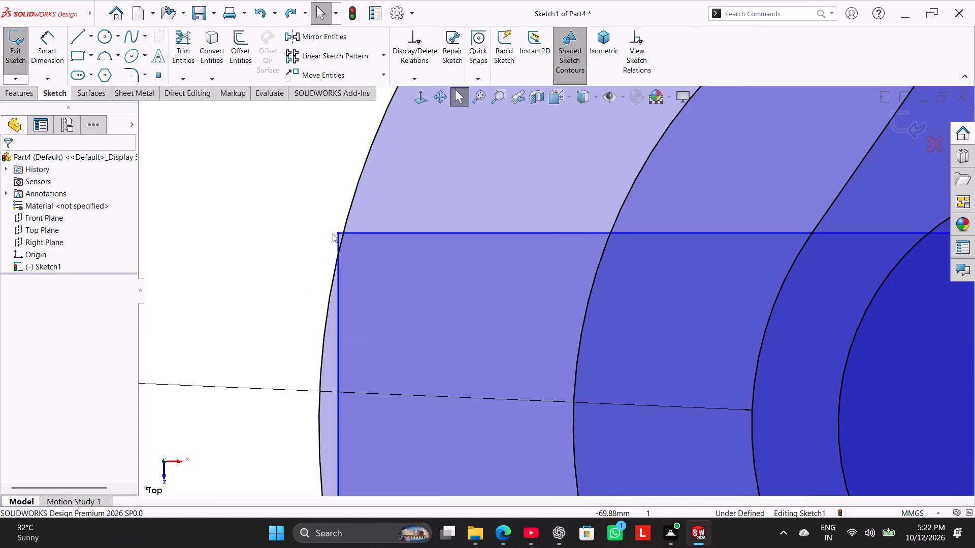
click(282, 222)
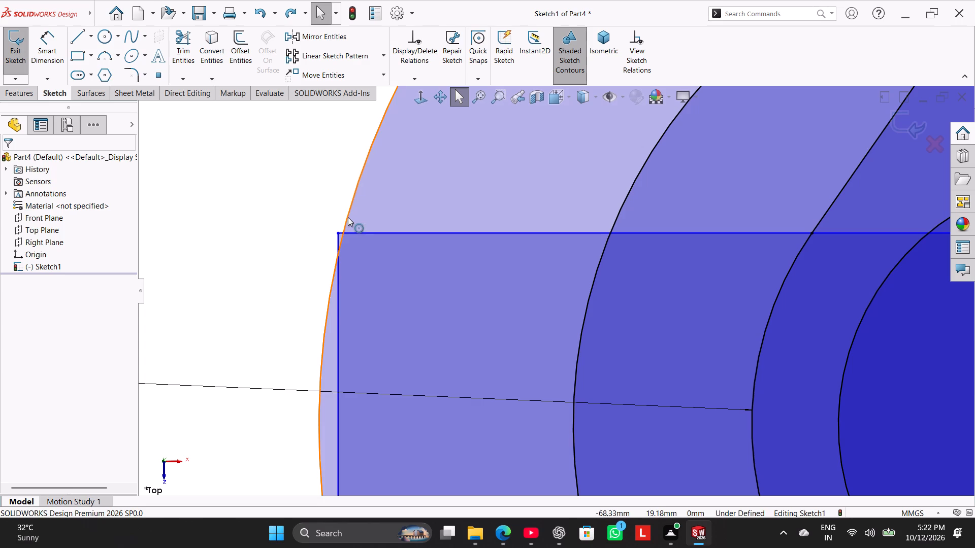
ctrl+click(348, 217)
ctrl+click(337, 234)
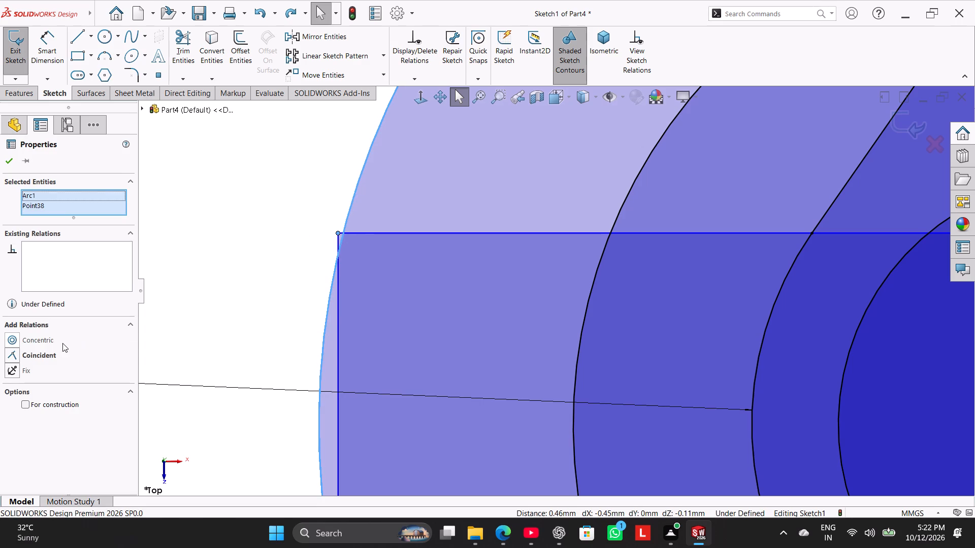
click(35, 359)
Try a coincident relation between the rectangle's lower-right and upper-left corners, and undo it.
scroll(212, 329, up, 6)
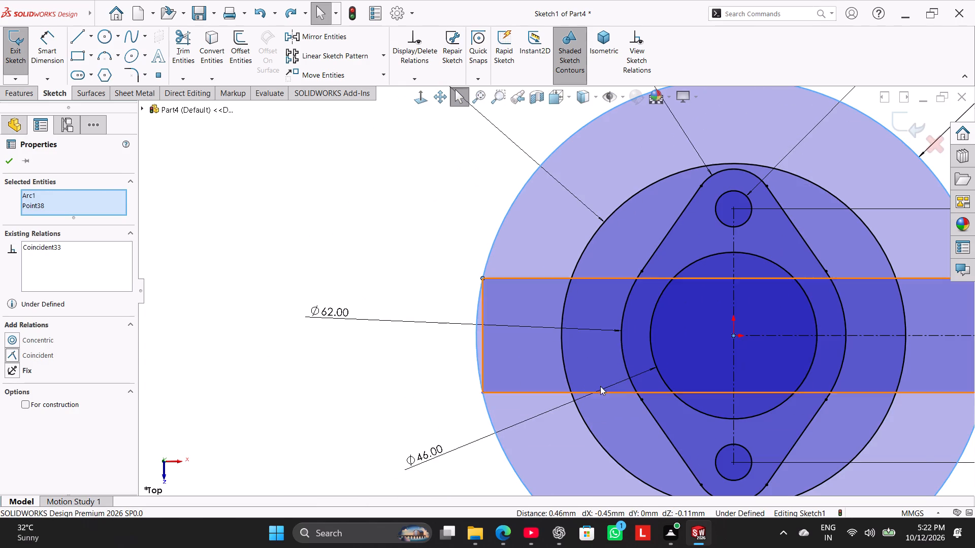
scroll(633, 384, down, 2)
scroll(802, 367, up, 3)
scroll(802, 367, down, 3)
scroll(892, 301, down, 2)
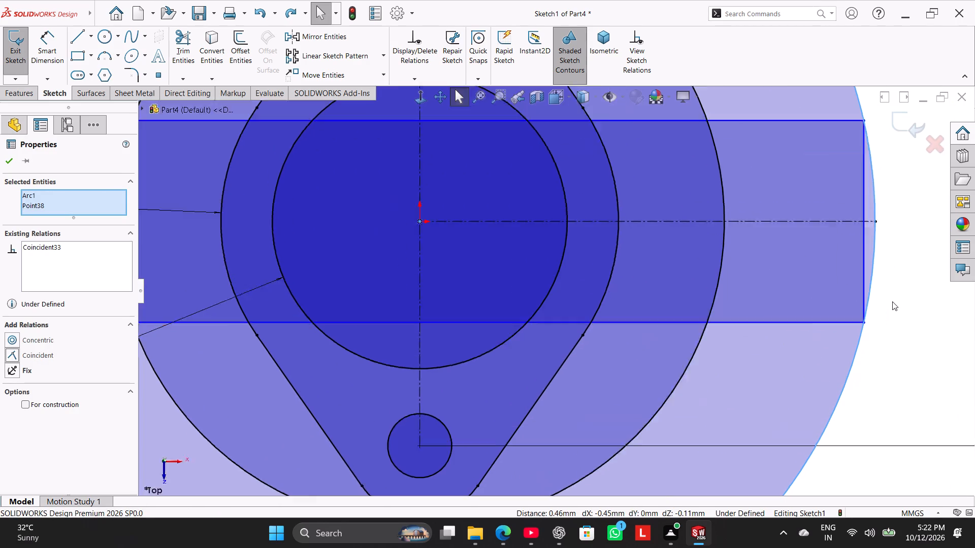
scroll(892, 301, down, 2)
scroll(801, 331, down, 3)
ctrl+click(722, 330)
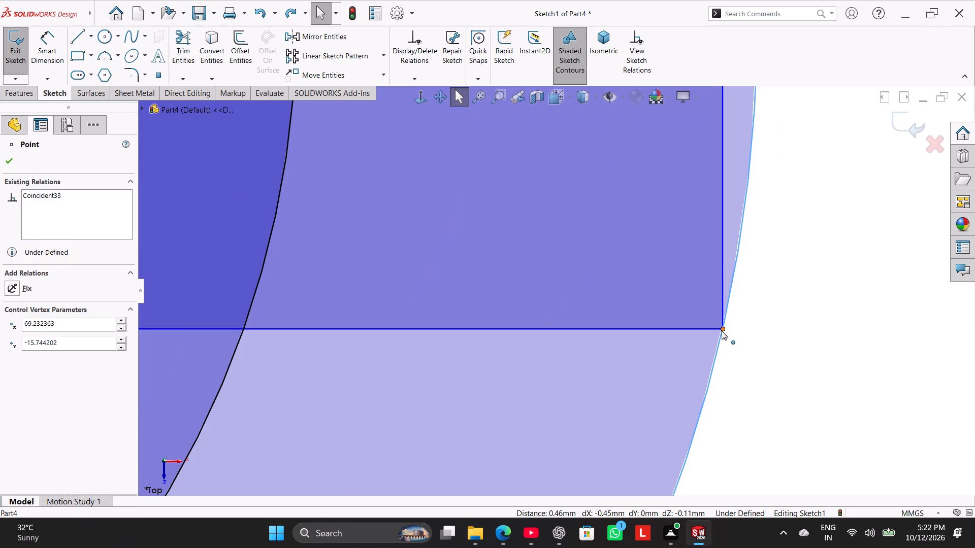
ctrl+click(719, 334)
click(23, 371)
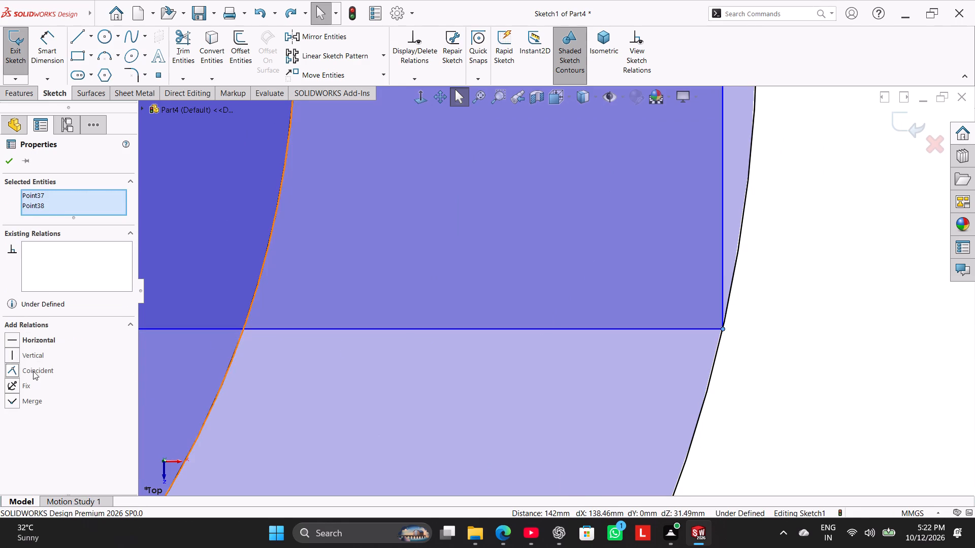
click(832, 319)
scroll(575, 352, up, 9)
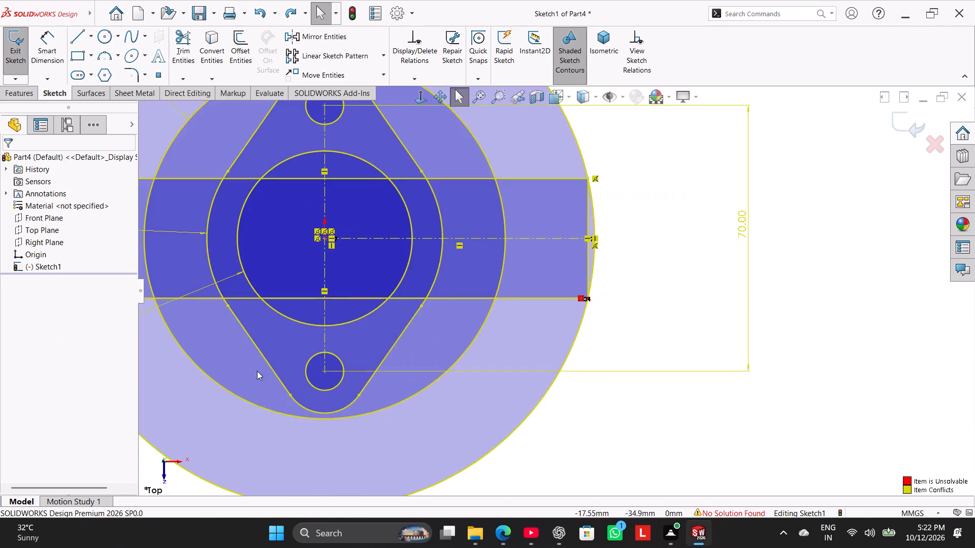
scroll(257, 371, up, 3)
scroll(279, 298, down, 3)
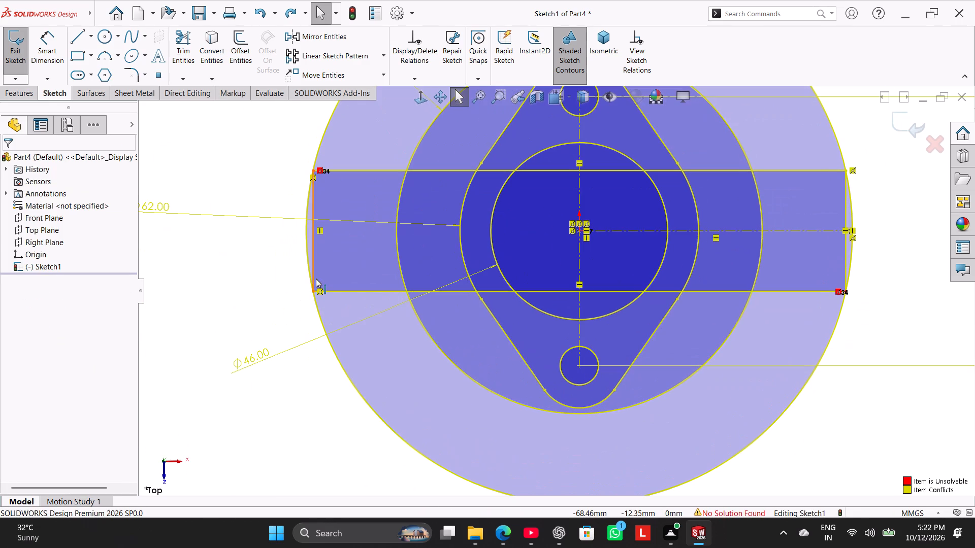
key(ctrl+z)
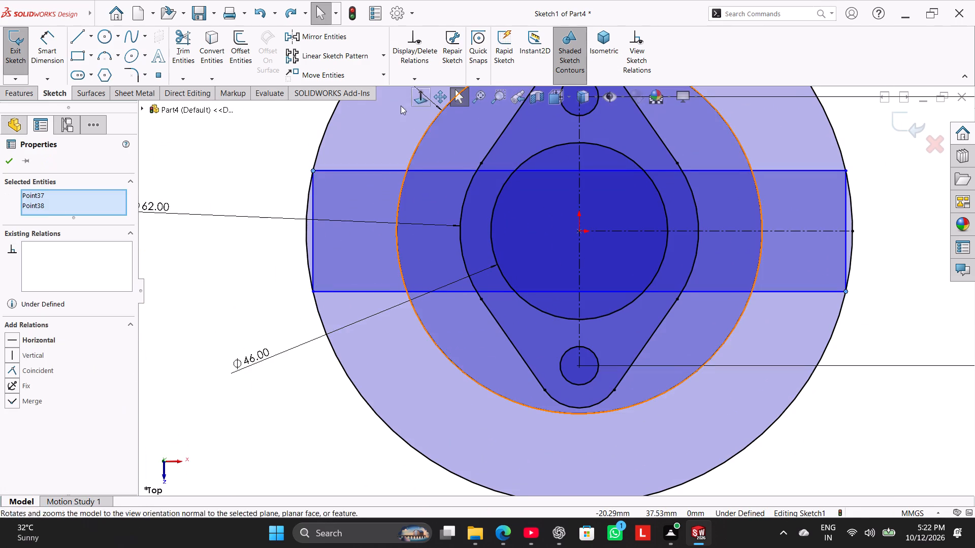
Power-trim away the rectangle's left vertical edge inside the 142 mm circle.
click(178, 38)
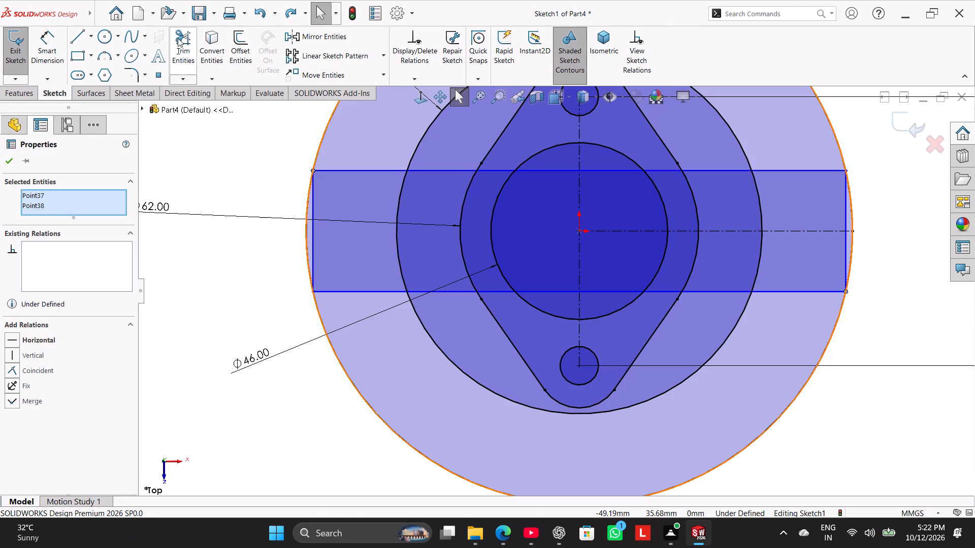
scroll(339, 200, down, 7)
scroll(373, 228, down, 3)
drag(462, 211, 441, 225)
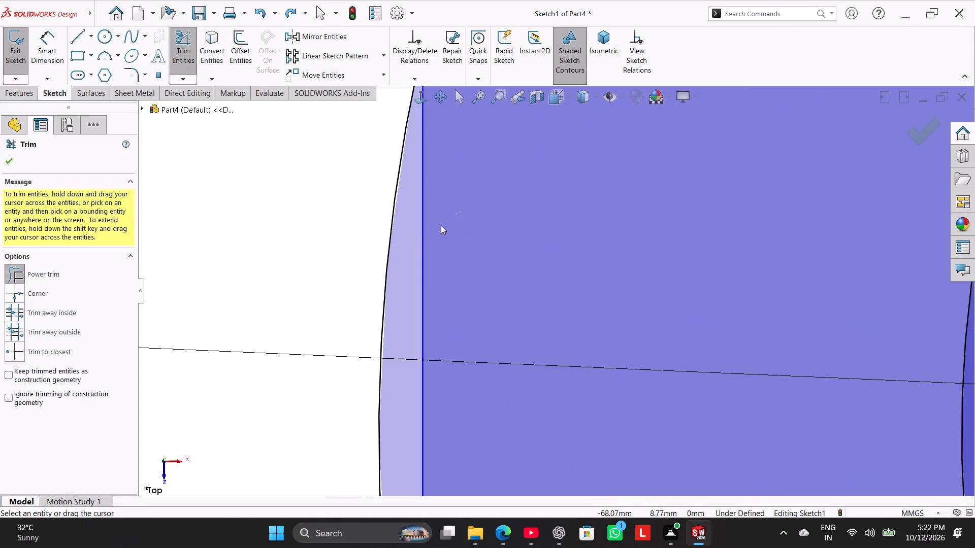
drag(441, 225, 412, 252)
Power-trim away both portions of the rectangle's right vertical edge, above and below the horizontal centreline, and finish trimming.
scroll(453, 276, up, 13)
scroll(779, 316, down, 1)
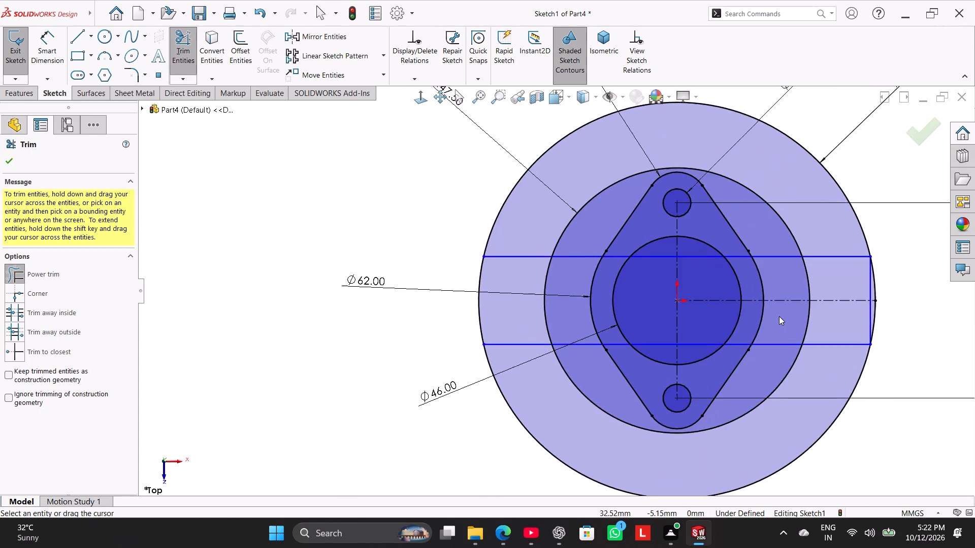
scroll(779, 316, down, 1)
scroll(782, 314, up, 3)
scroll(812, 304, down, 4)
scroll(540, 261, down, 6)
scroll(639, 268, down, 4)
drag(739, 252, 716, 279)
drag(745, 277, 713, 323)
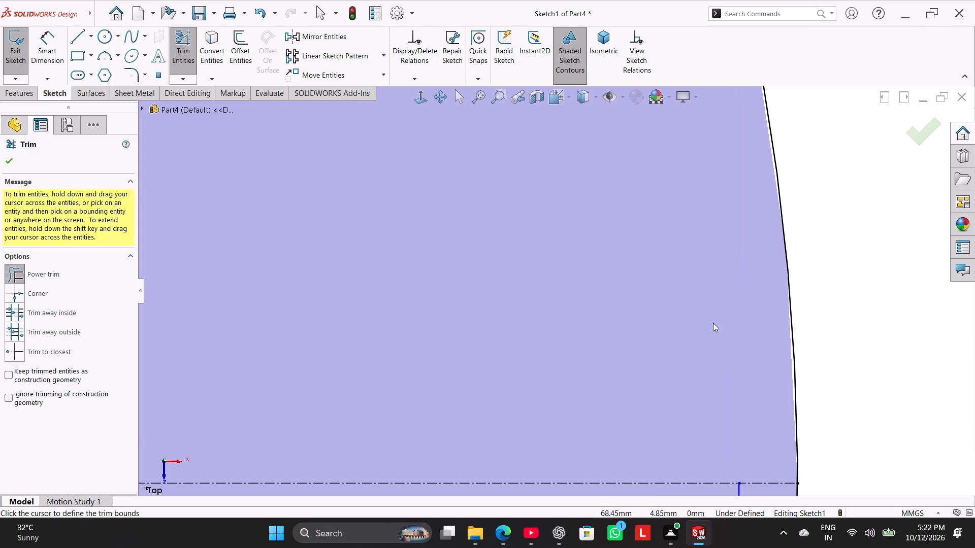
scroll(713, 323, down, 1)
scroll(723, 329, up, 7)
drag(612, 374, 593, 402)
scroll(560, 395, up, 2)
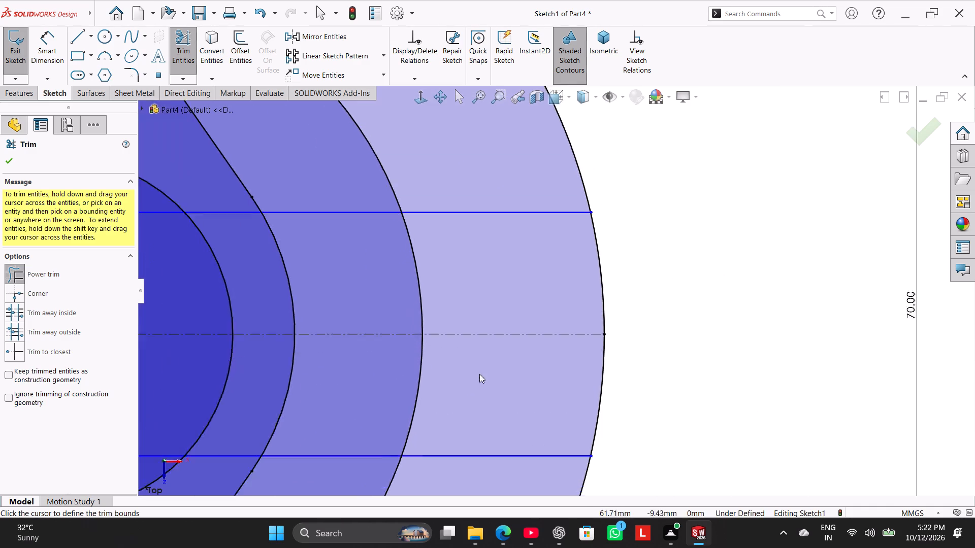
scroll(479, 374, up, 8)
scroll(423, 260, down, 3)
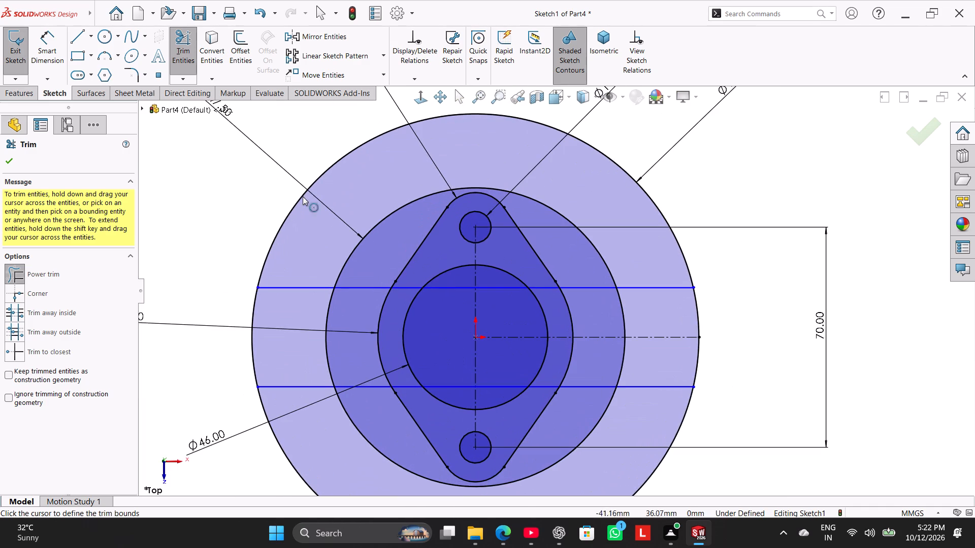
click(4, 159)
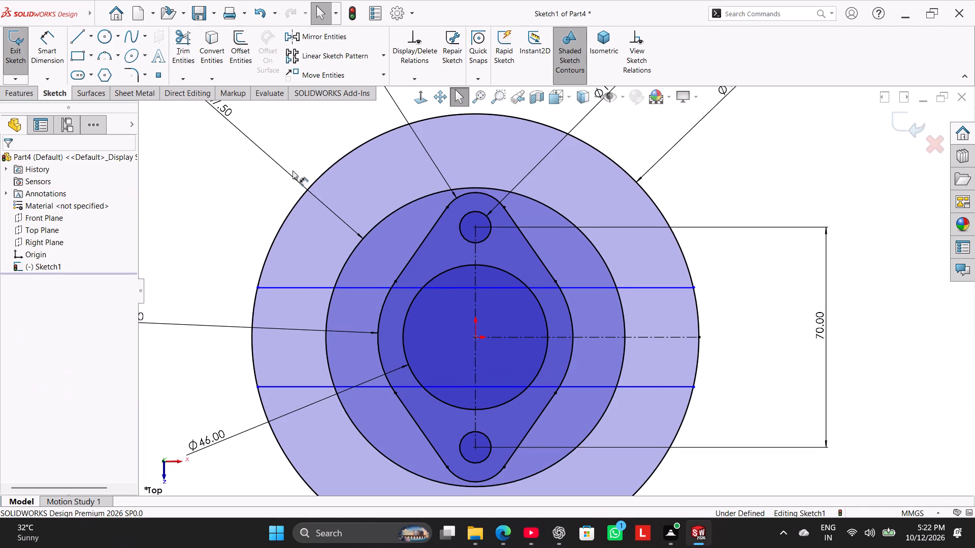
Make the remaining upper and lower horizontal lines symmetric about the horizontal centreline.
ctrl+click(606, 286)
ctrl+click(600, 336)
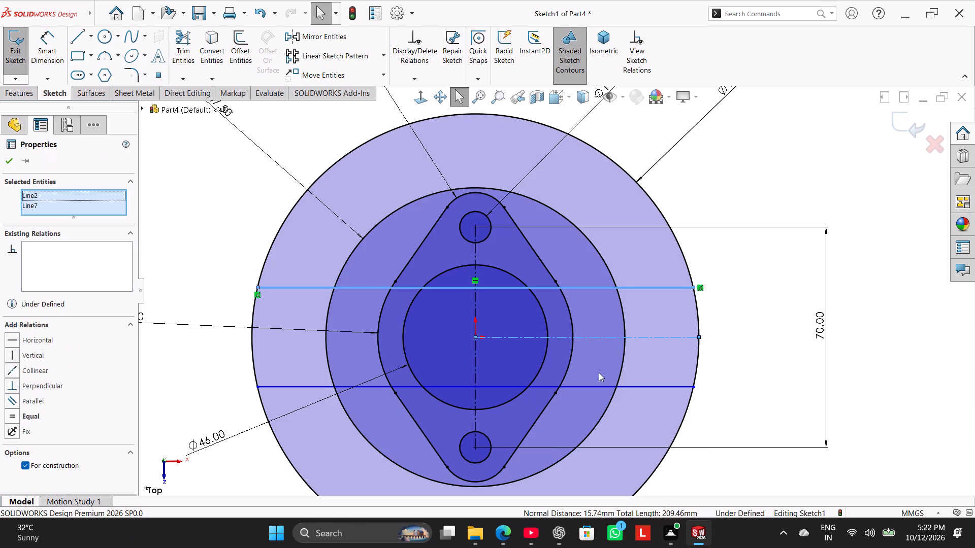
ctrl+click(597, 389)
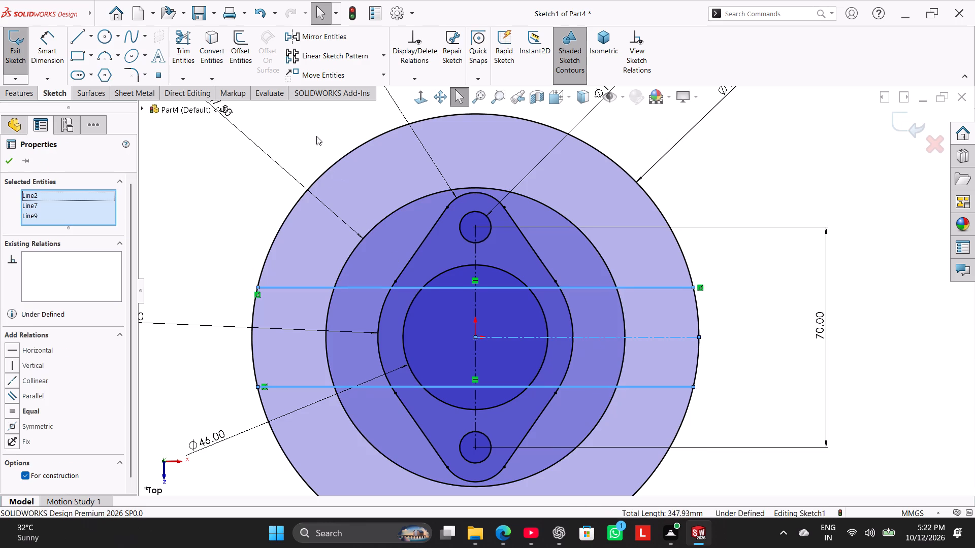
click(308, 37)
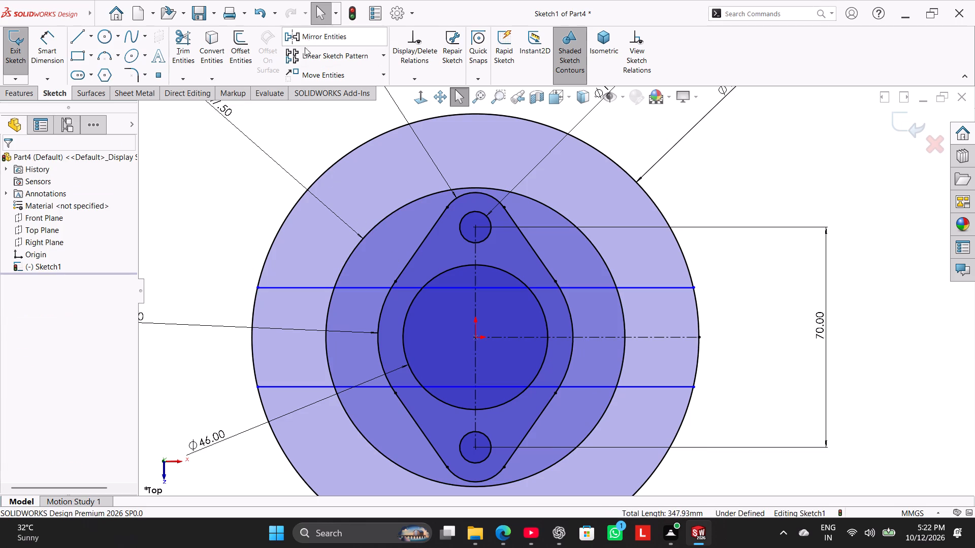
click(205, 166)
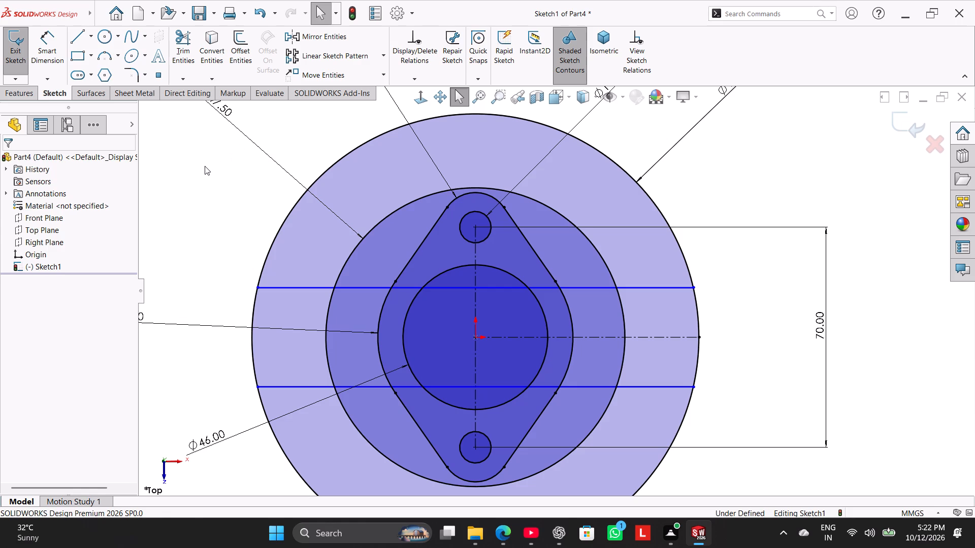
key(ctrl+z)
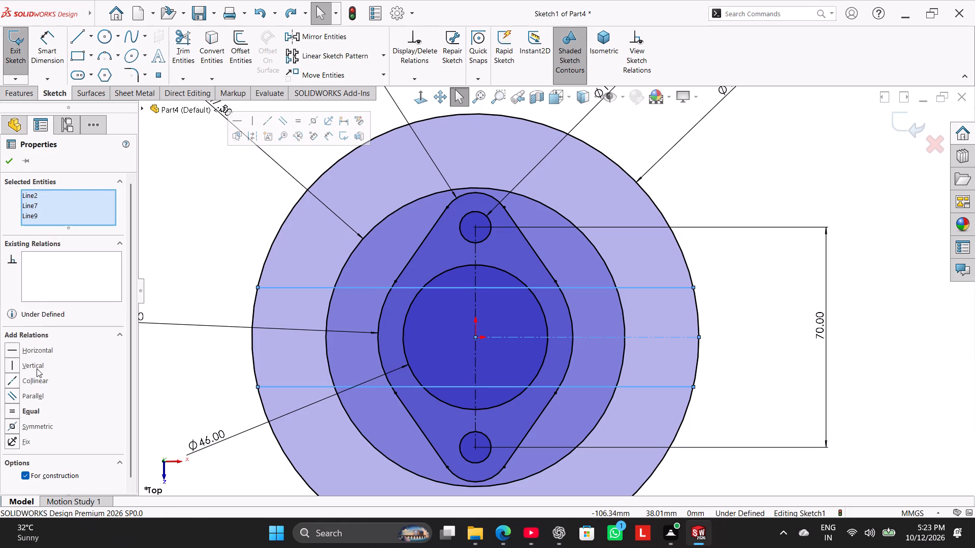
click(37, 426)
click(161, 233)
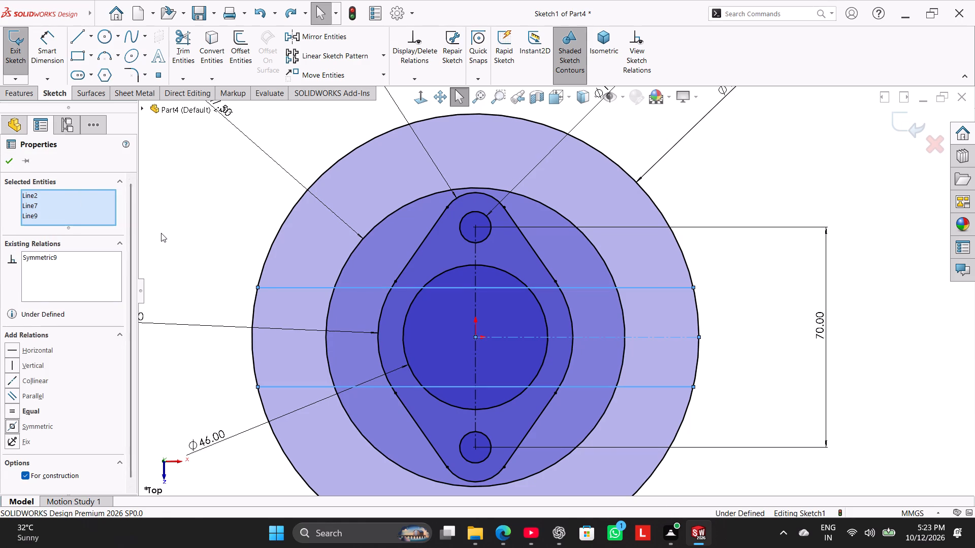
Add a parallel relation between the horizontal centreline and the upper horizontal line.
ctrl+click(505, 336)
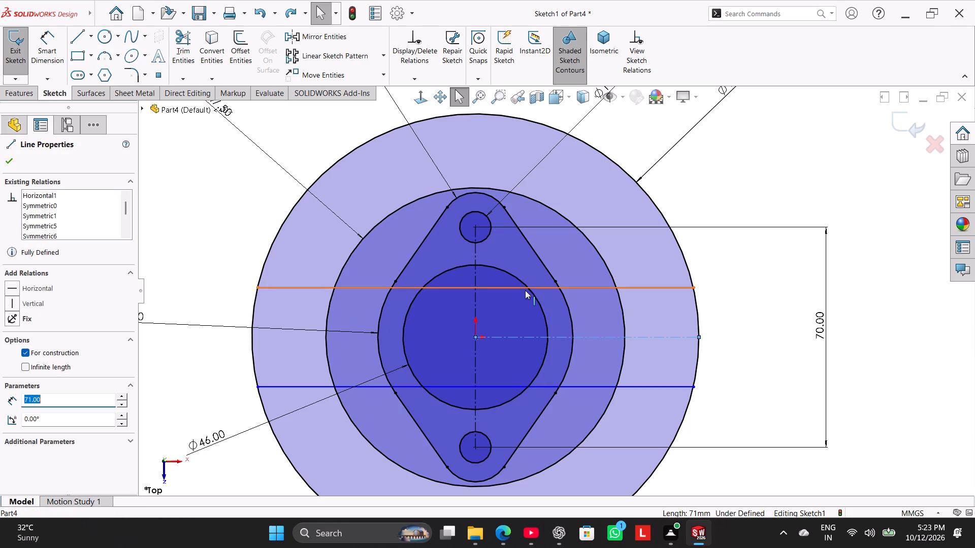
ctrl+click(527, 289)
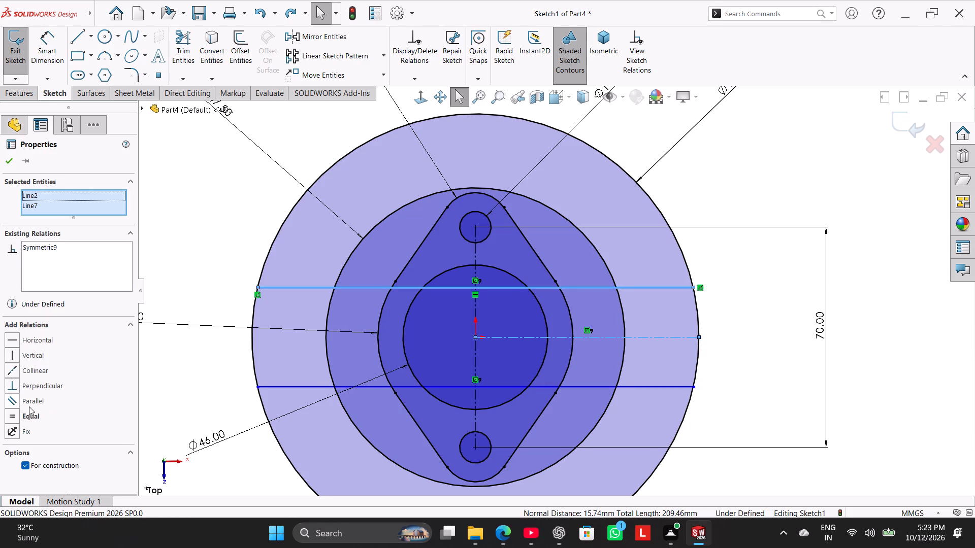
click(34, 401)
click(152, 277)
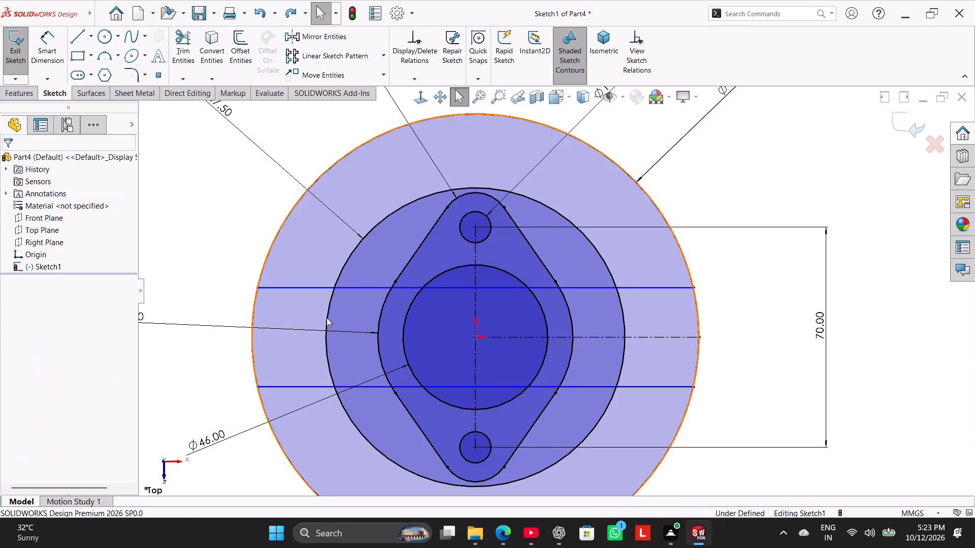
Display all sketch relations to examine how the horizontal lines are constrained.
click(643, 65)
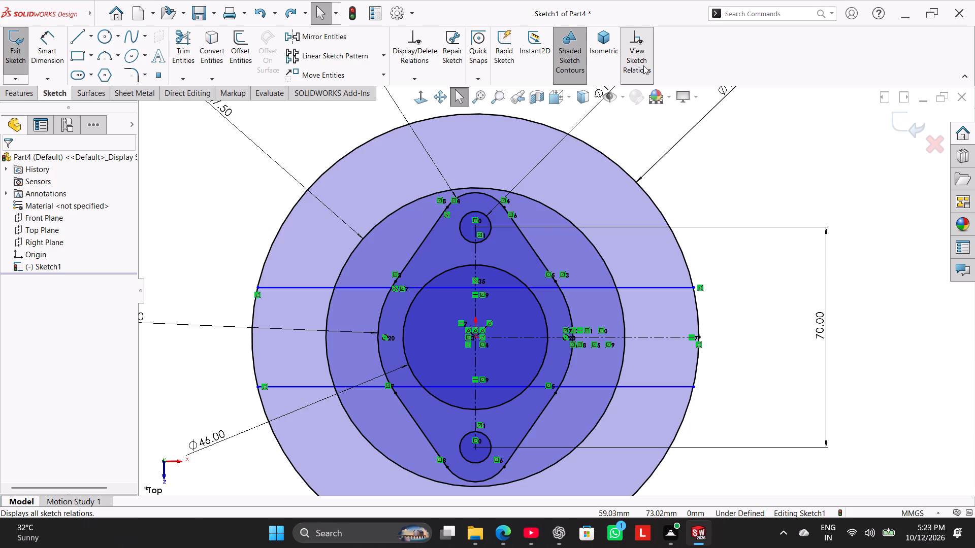
Hide the sketch relations and undo the parallel relation between the horizontal centreline and the upper horizontal line.
click(218, 210)
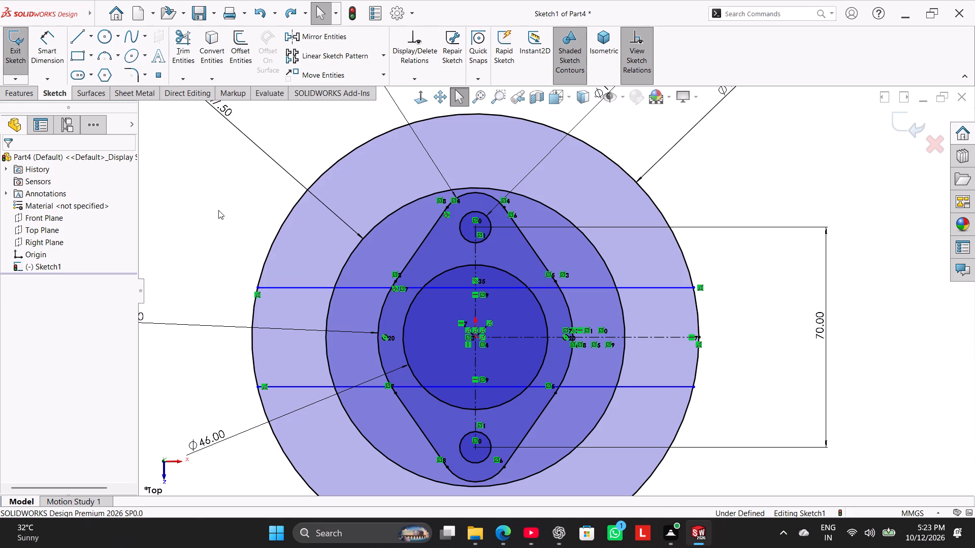
click(218, 210)
click(626, 61)
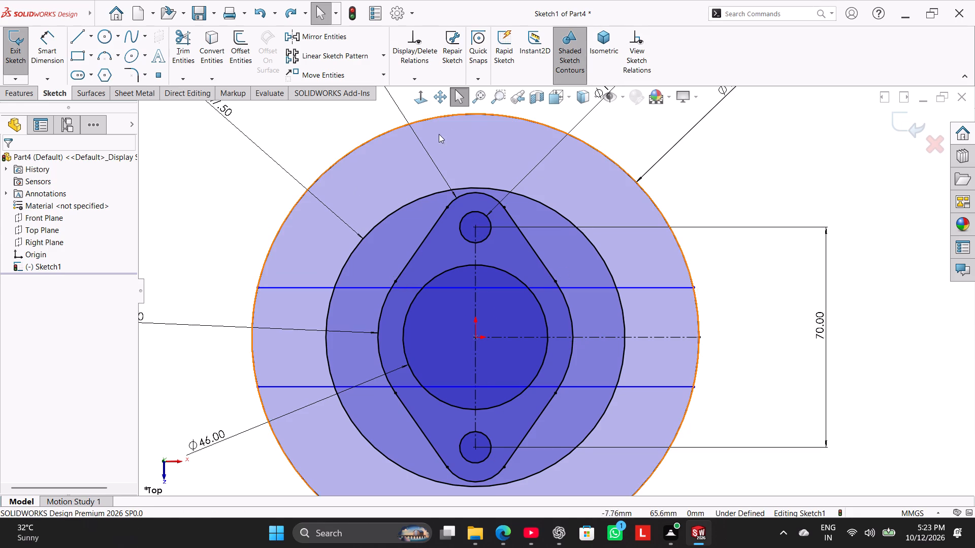
key(ctrl+z)
click(237, 228)
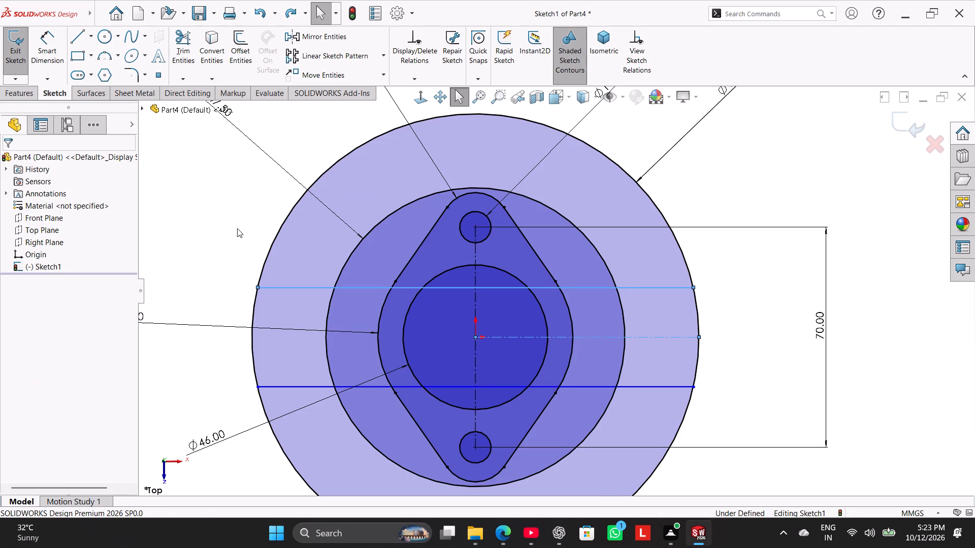
Dimension the distance between the upper and lower horizontal lines as 30 mm and finish dimensioning.
right_click(550, 387)
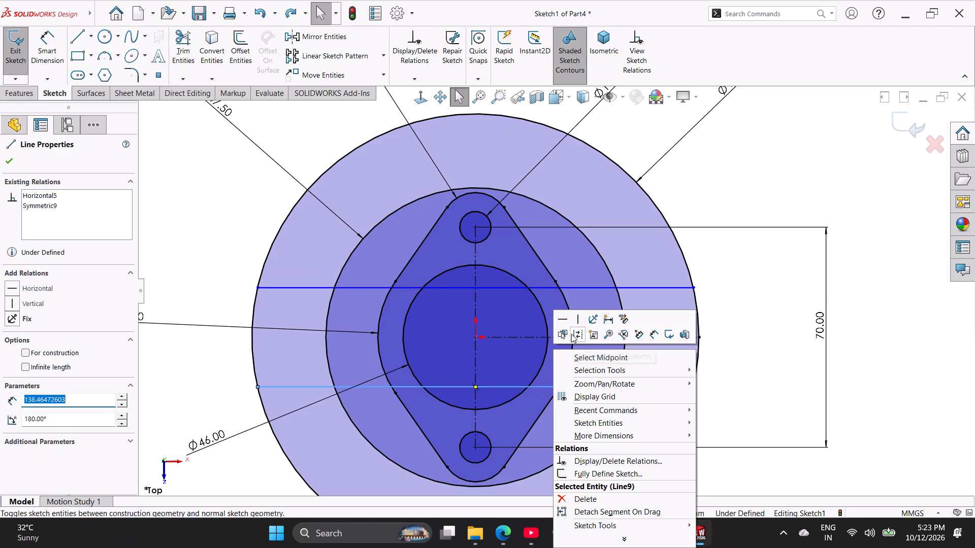
click(704, 185)
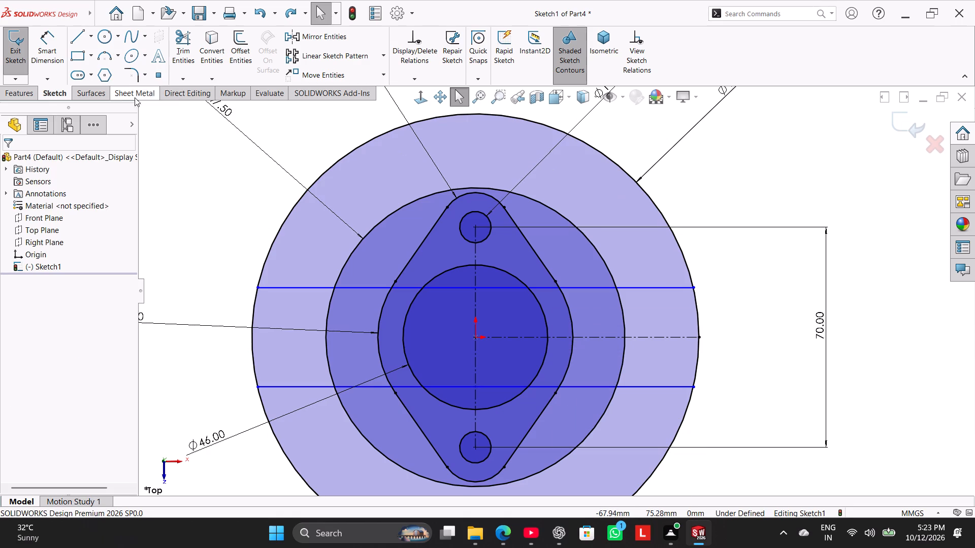
click(43, 53)
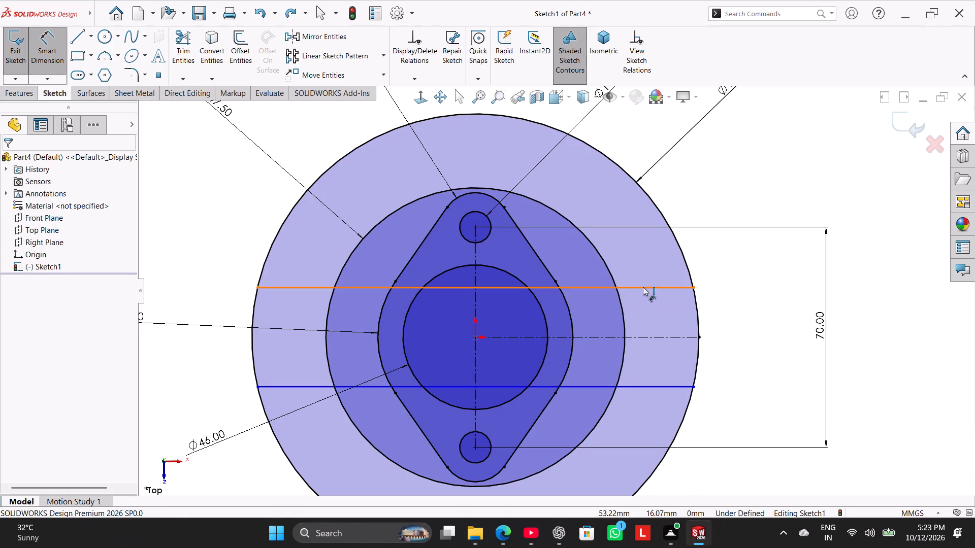
click(643, 287)
click(660, 387)
click(727, 344)
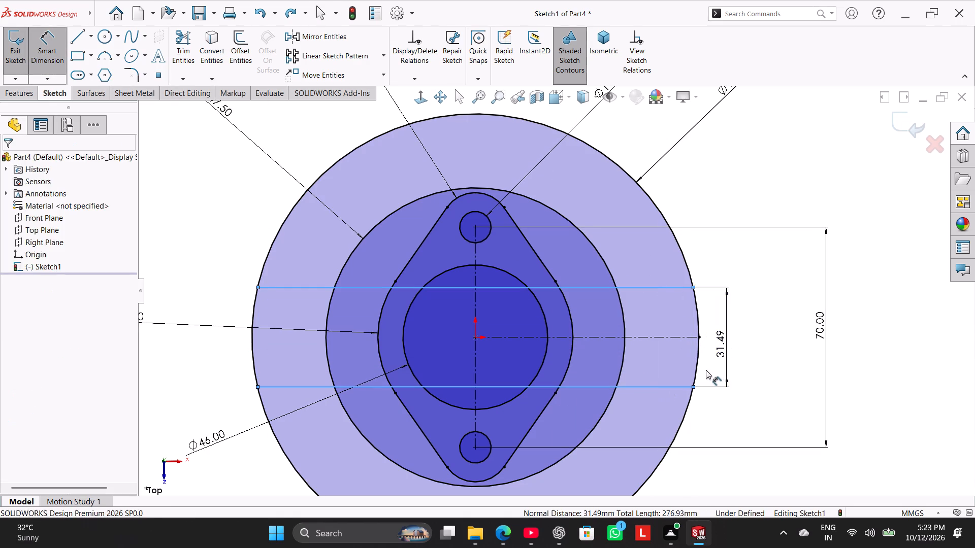
key(3)
key(0)
key(Return)
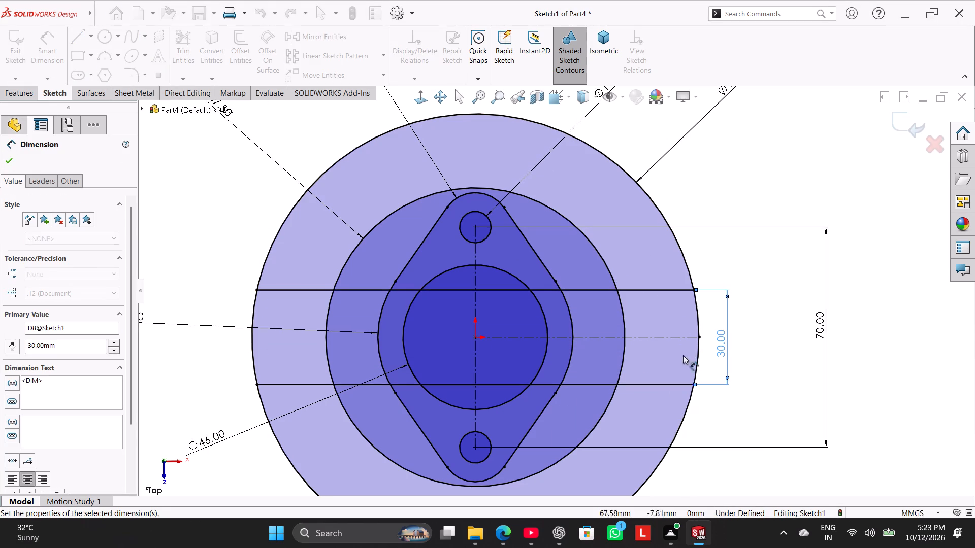
right_click(748, 166)
click(766, 199)
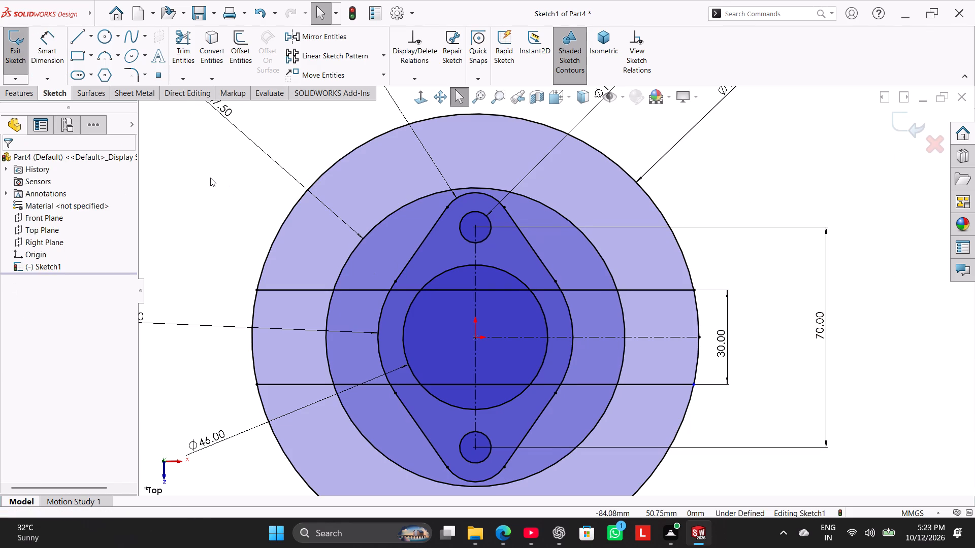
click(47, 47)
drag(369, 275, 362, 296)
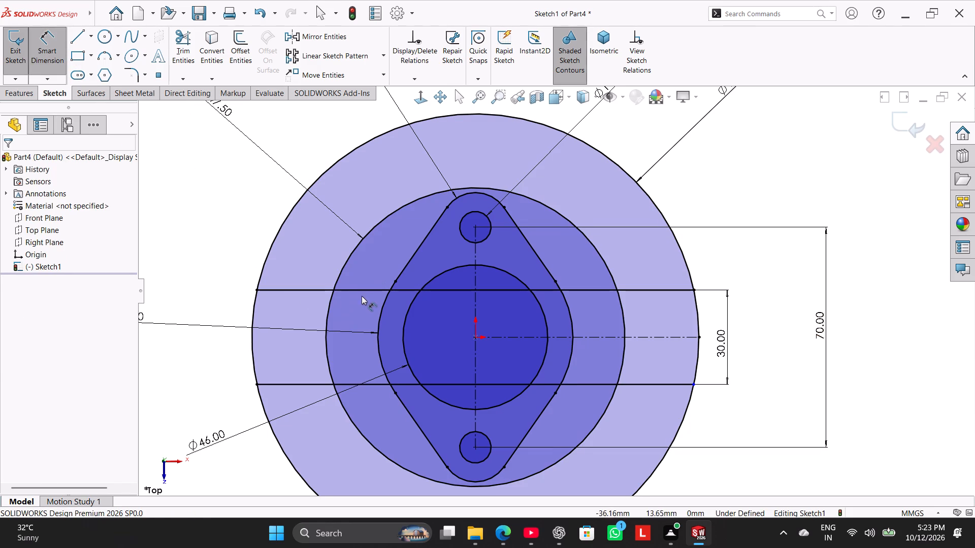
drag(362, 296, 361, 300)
Power-trim the portions of both horizontal lines between the lobed flange and the middle circle, on both sides.
click(187, 50)
drag(384, 271, 377, 295)
drag(574, 273, 587, 297)
drag(597, 360, 589, 400)
drag(355, 361, 356, 396)
Trim away the left and right arcs of the middle circle between the two horizontal lines.
drag(349, 307, 310, 324)
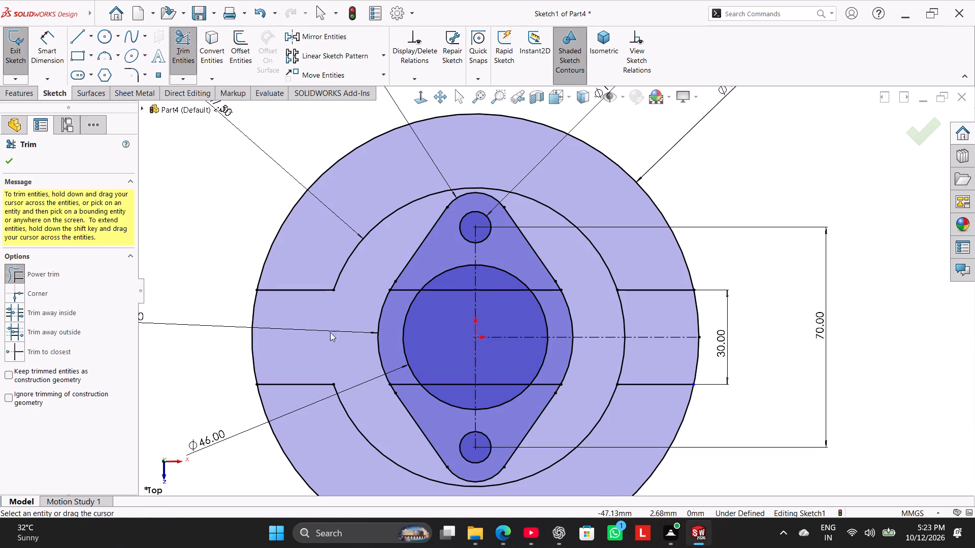
drag(604, 314, 647, 316)
drag(610, 348, 638, 359)
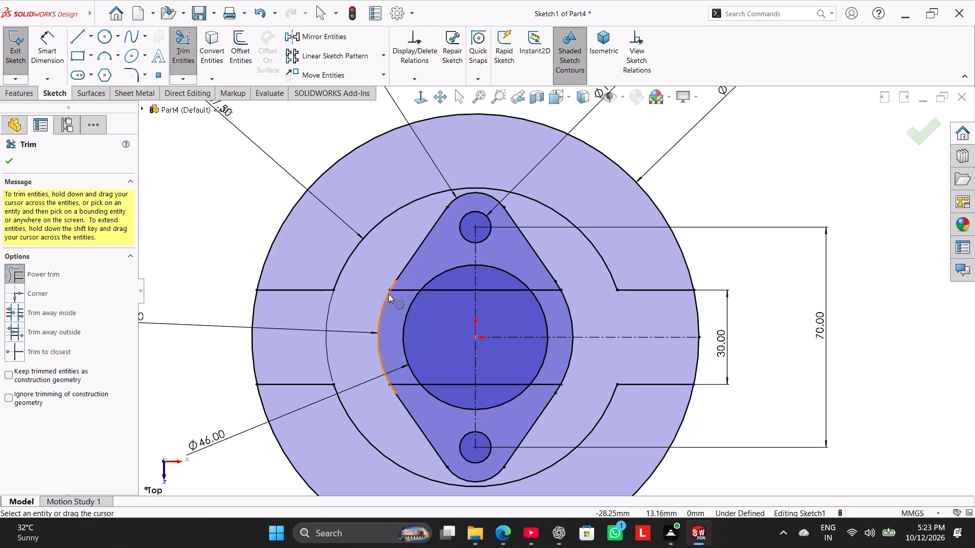
Trim away all remaining segments of the upper and lower horizontal lines inside the lobed flange and finish trimming.
drag(417, 271, 403, 294)
drag(457, 284, 445, 303)
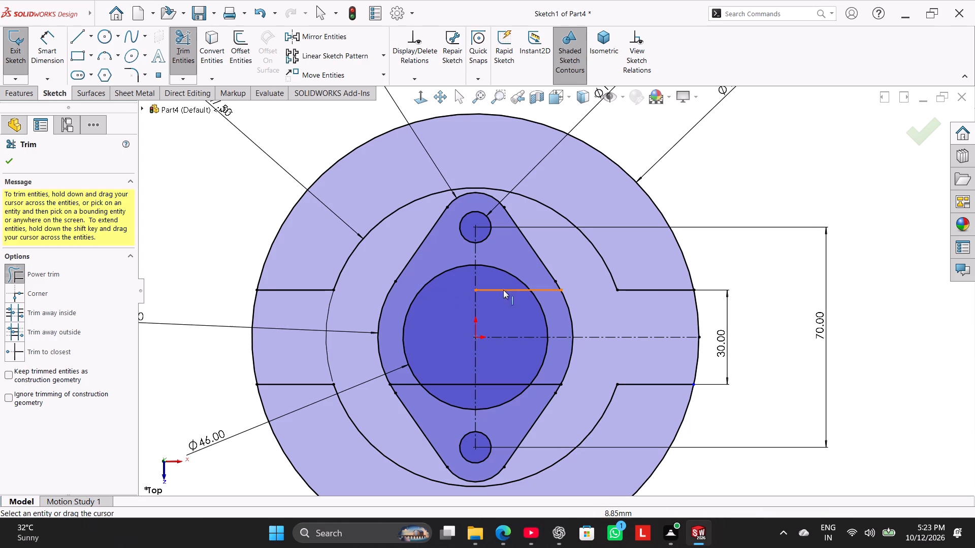
drag(505, 285, 513, 302)
drag(527, 277, 543, 296)
drag(558, 360, 559, 366)
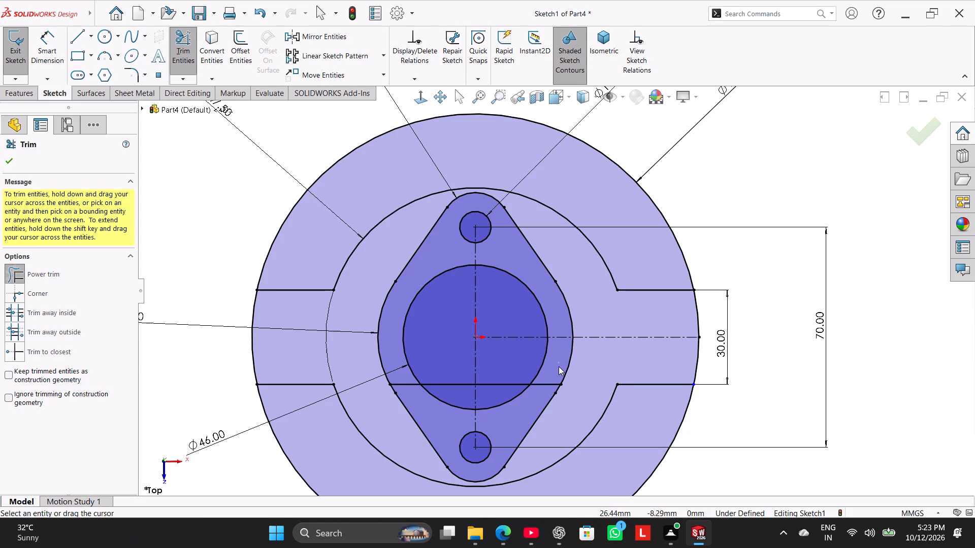
drag(559, 366, 544, 393)
drag(511, 354, 497, 388)
drag(454, 360, 456, 383)
drag(431, 371, 446, 390)
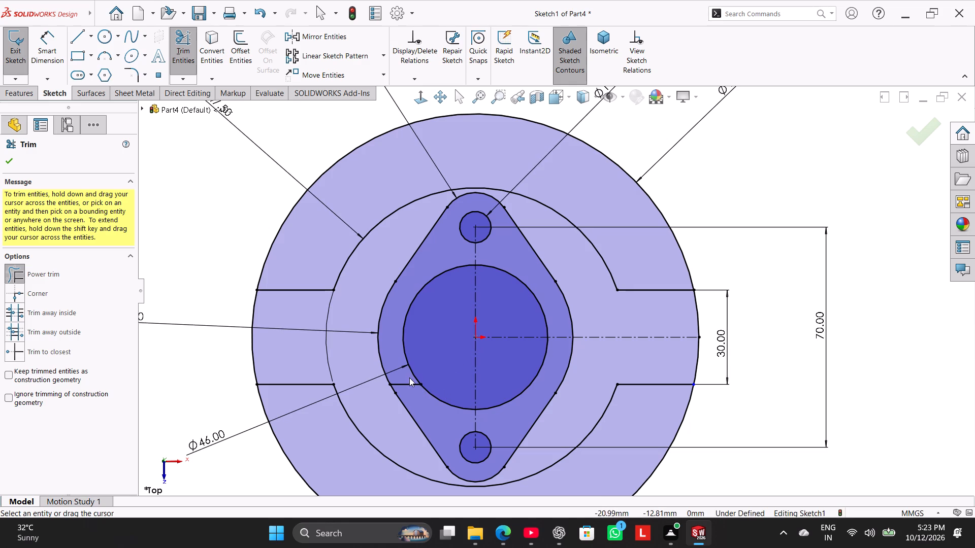
drag(407, 377, 412, 394)
right_click(733, 208)
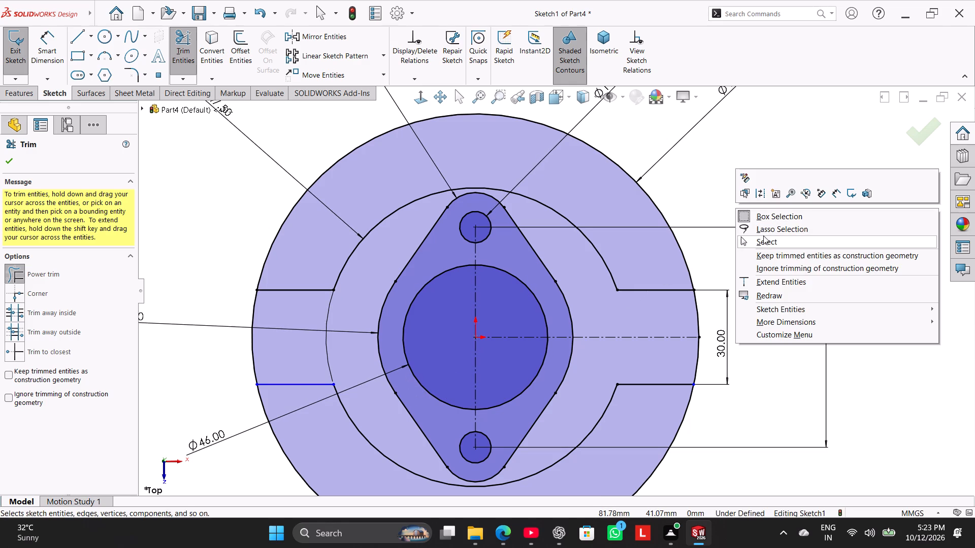
click(765, 242)
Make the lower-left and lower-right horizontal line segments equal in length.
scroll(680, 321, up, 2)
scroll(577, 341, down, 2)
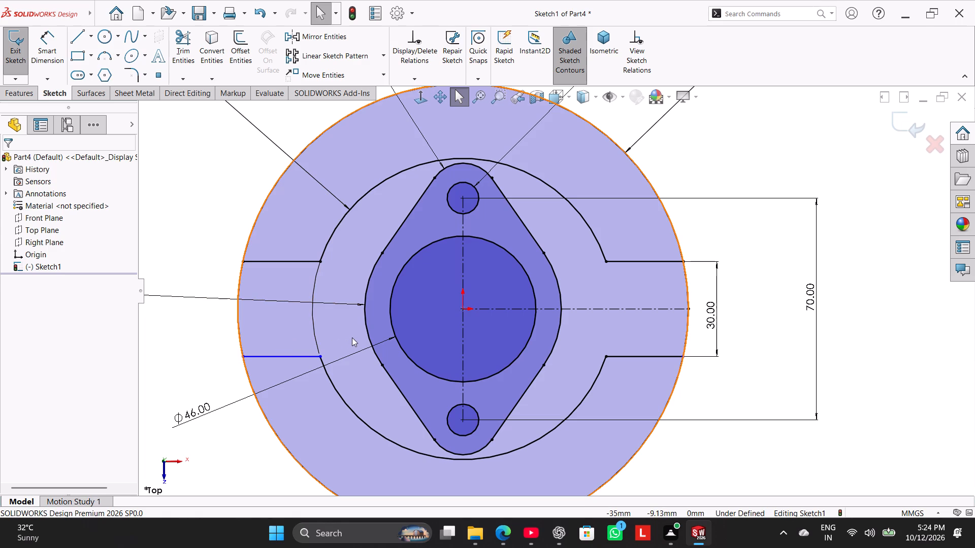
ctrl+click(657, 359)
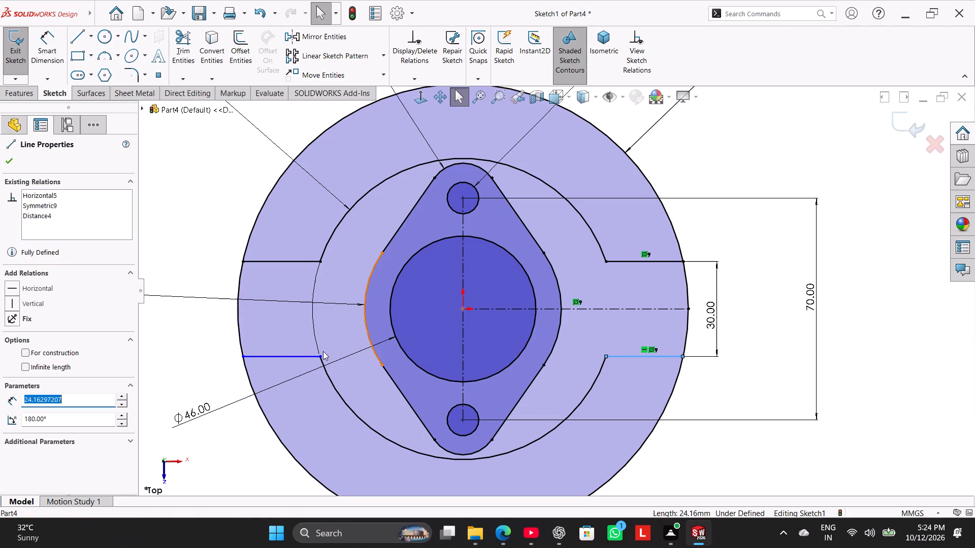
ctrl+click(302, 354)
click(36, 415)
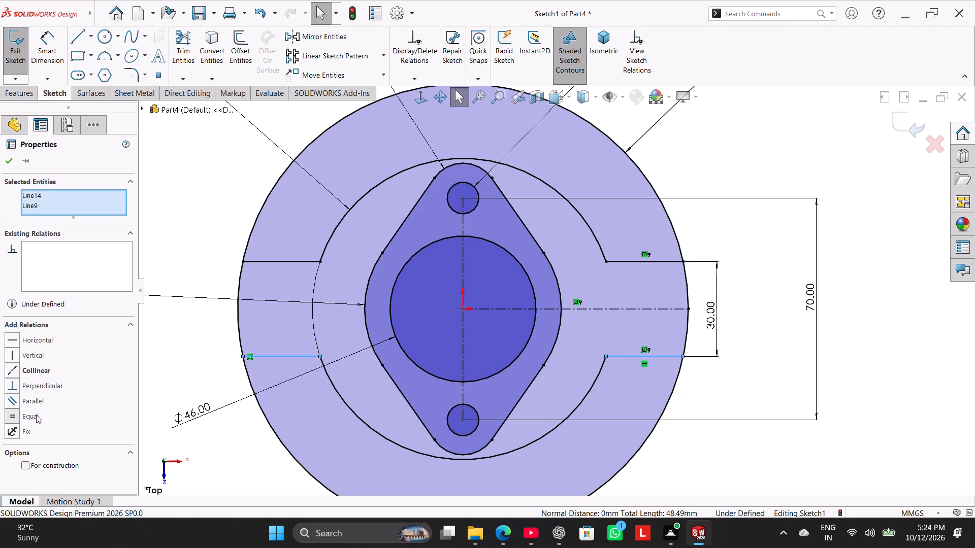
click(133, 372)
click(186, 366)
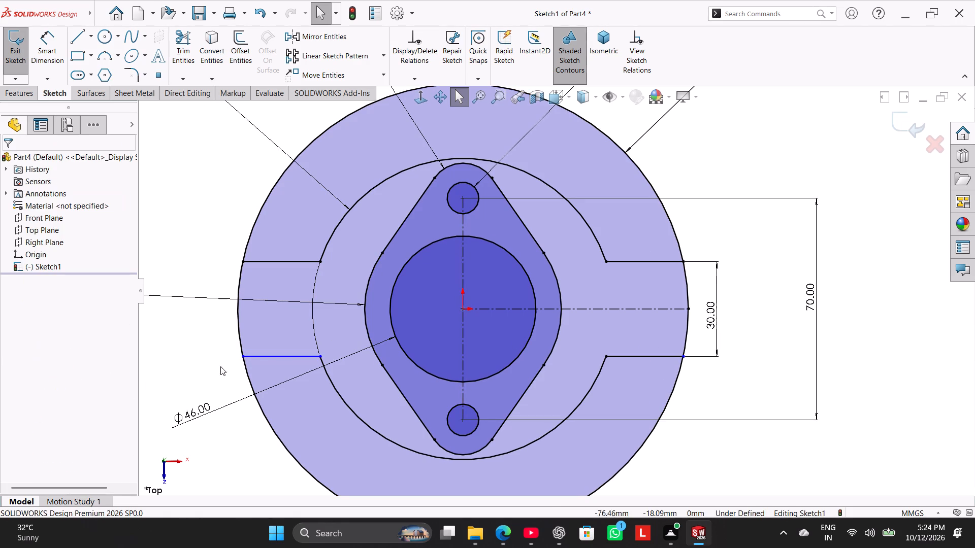
Make the upper-left and upper-right horizontal line segments equal in length.
ctrl+click(290, 263)
ctrl+click(671, 260)
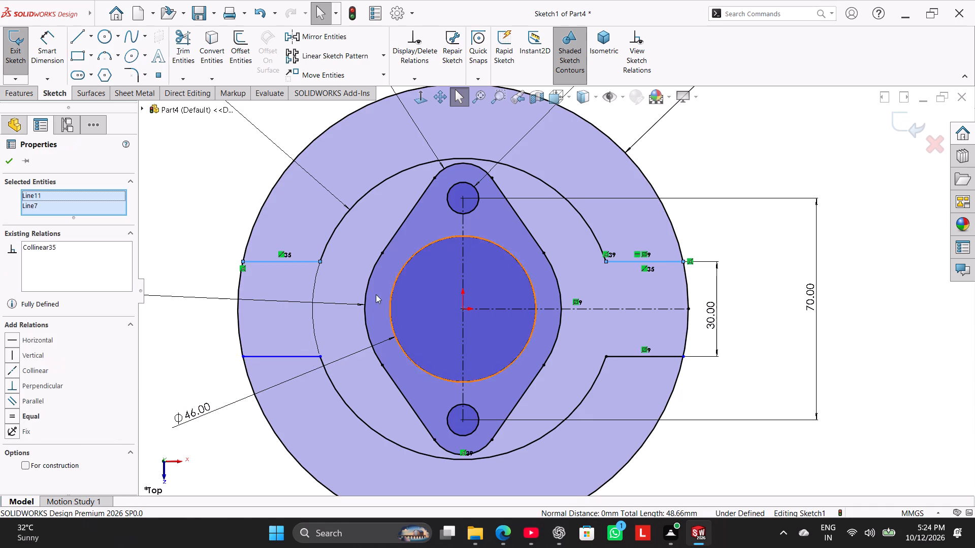
click(30, 419)
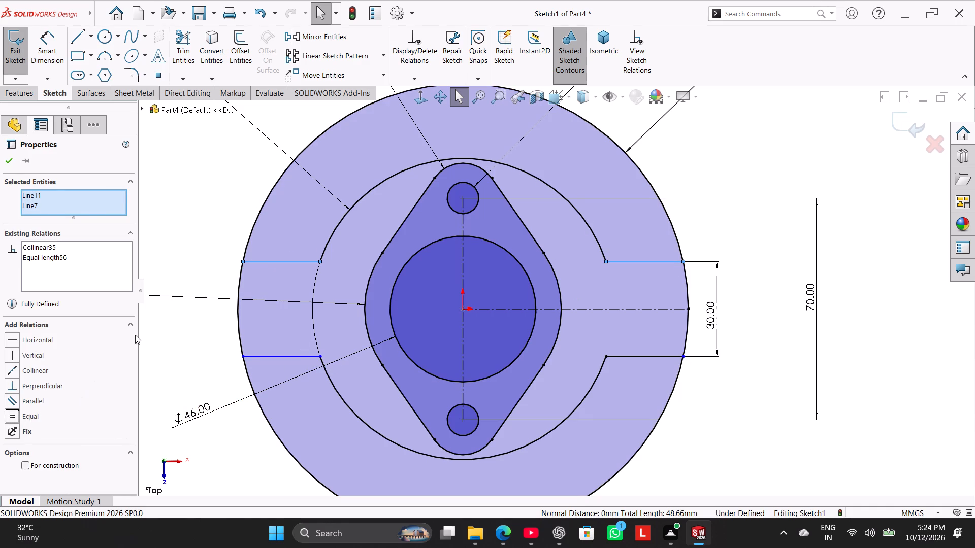
click(167, 255)
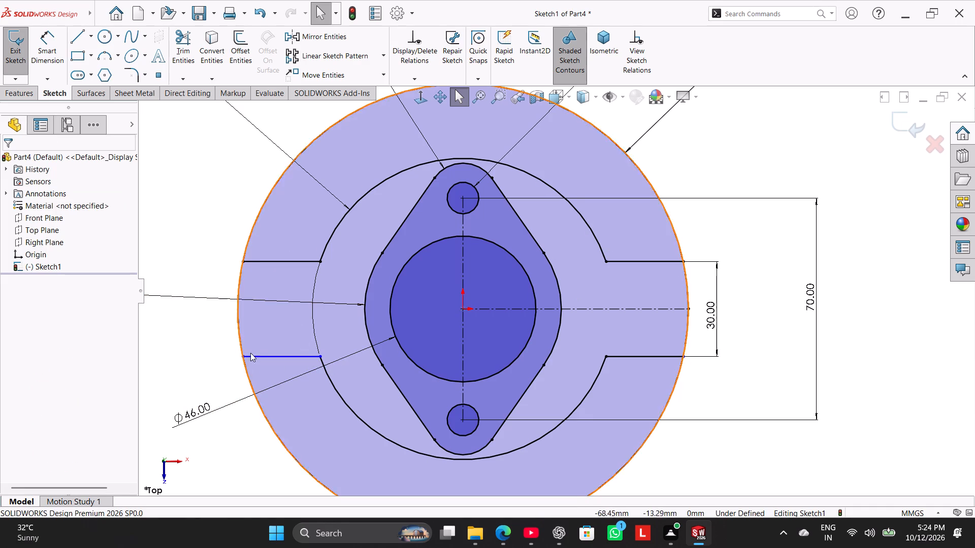
Move the R47.50 dimension to below the Ø46 dimension, outside the outer circle on its lower-left side.
scroll(338, 270, up, 2)
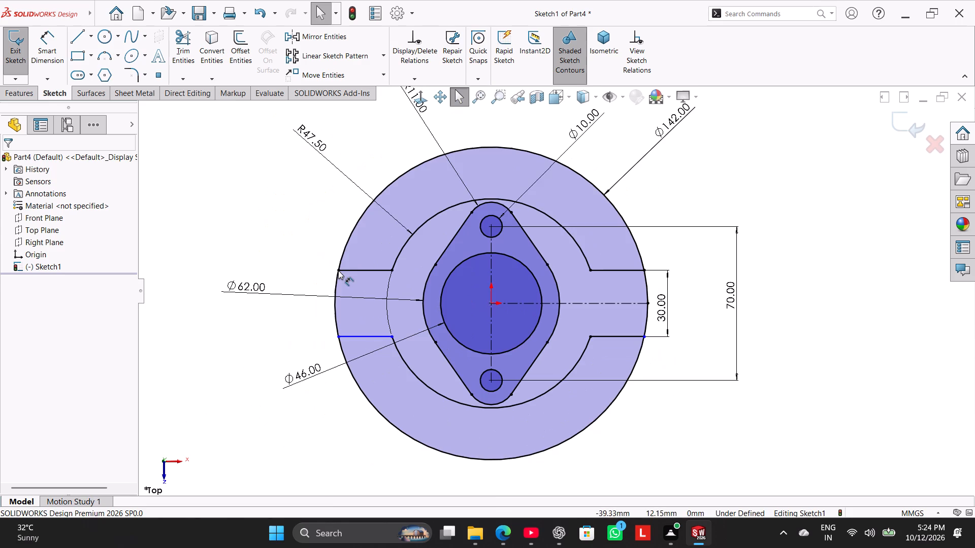
drag(317, 141, 287, 433)
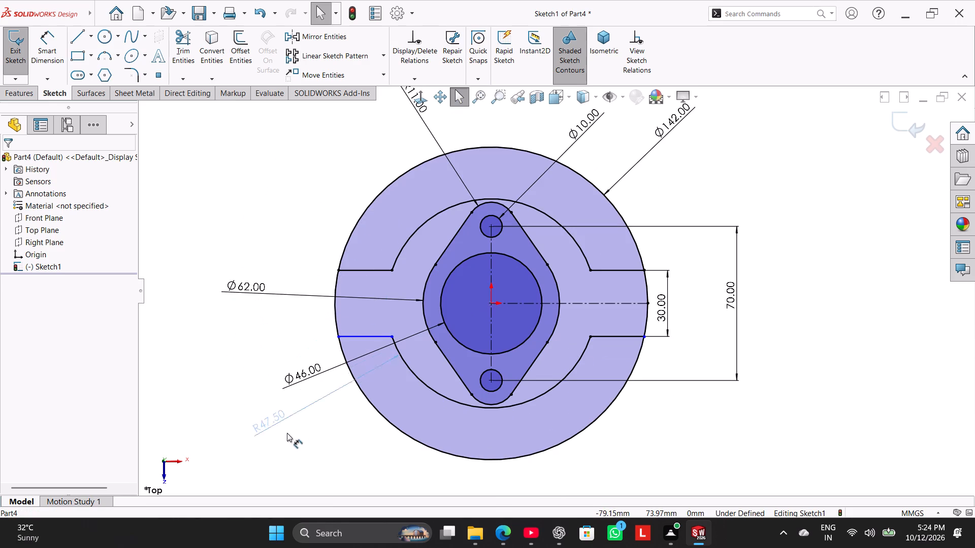
drag(287, 433, 329, 443)
click(200, 347)
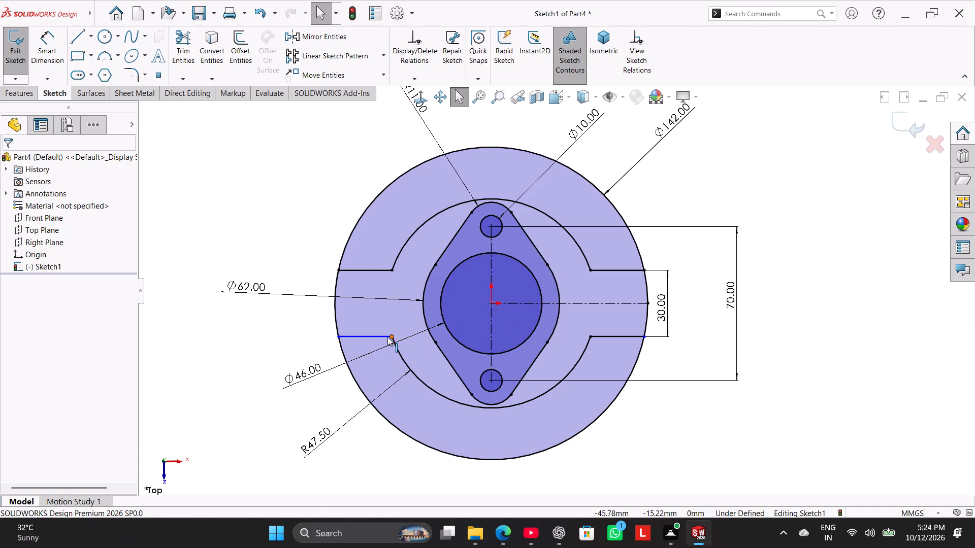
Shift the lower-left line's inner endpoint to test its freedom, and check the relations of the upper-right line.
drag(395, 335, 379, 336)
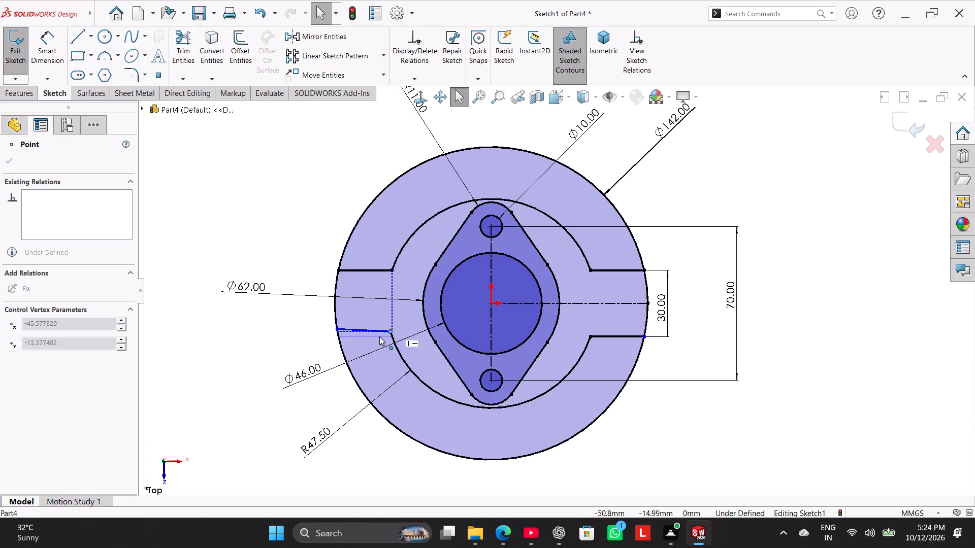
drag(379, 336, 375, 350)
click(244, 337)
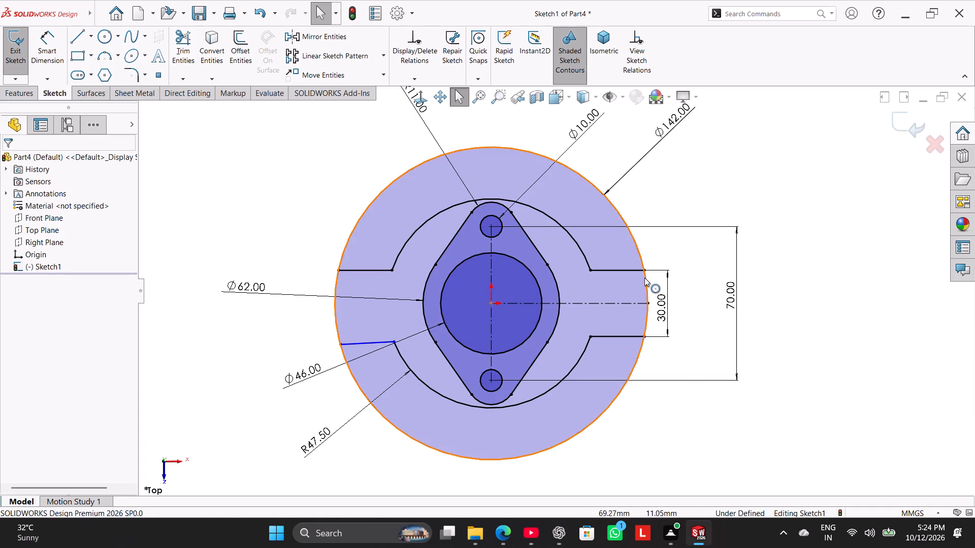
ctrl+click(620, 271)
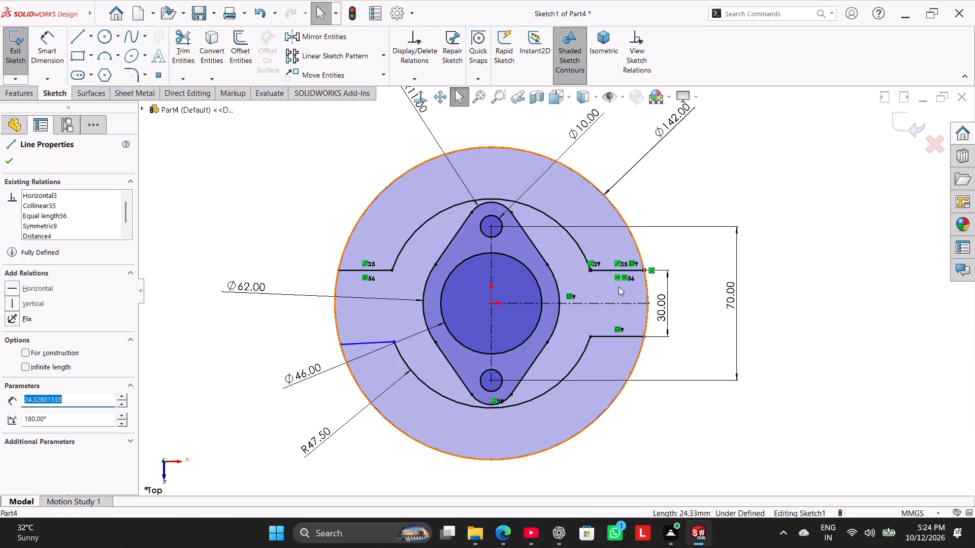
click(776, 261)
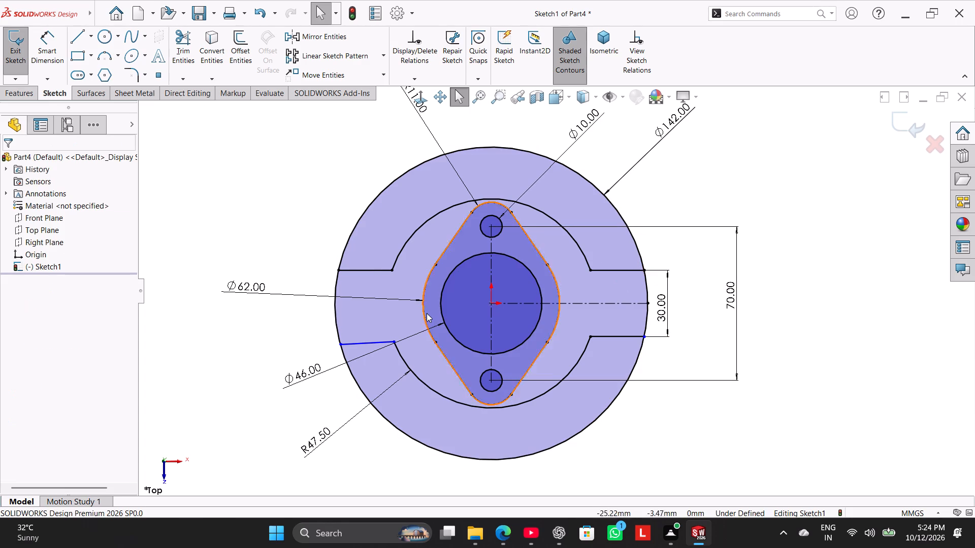
Delete the slanted lower-left line segment.
right_click(368, 339)
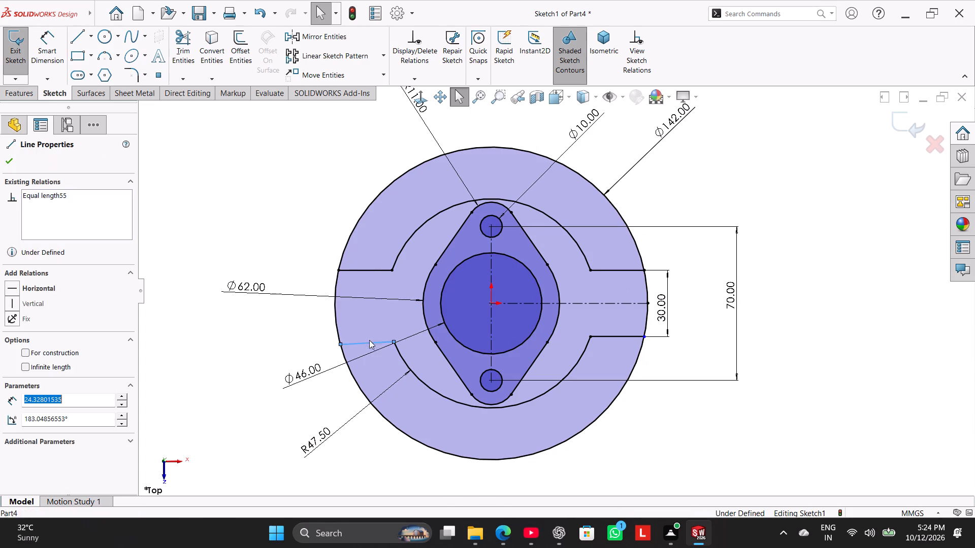
click(398, 496)
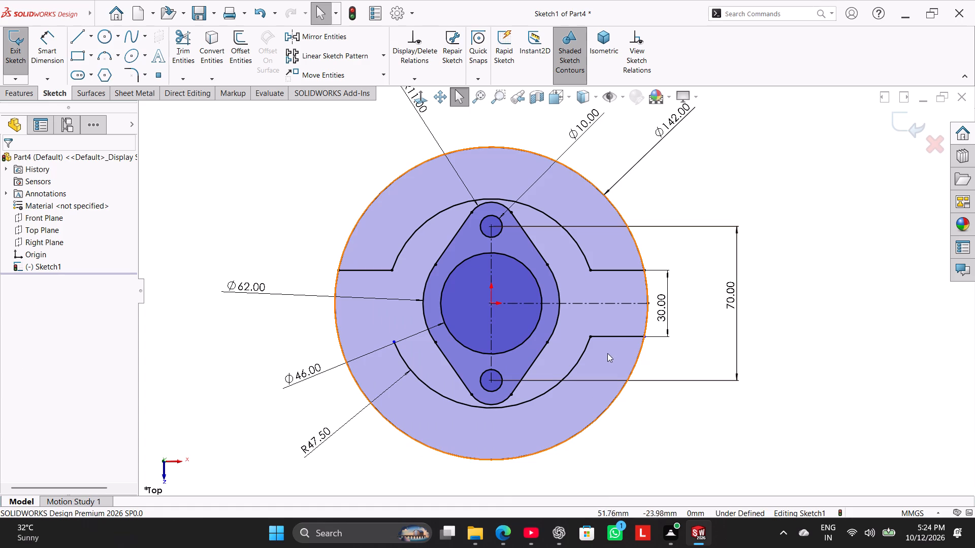
Mirror the lower-right horizontal line segment about the vertical centreline.
ctrl+click(615, 339)
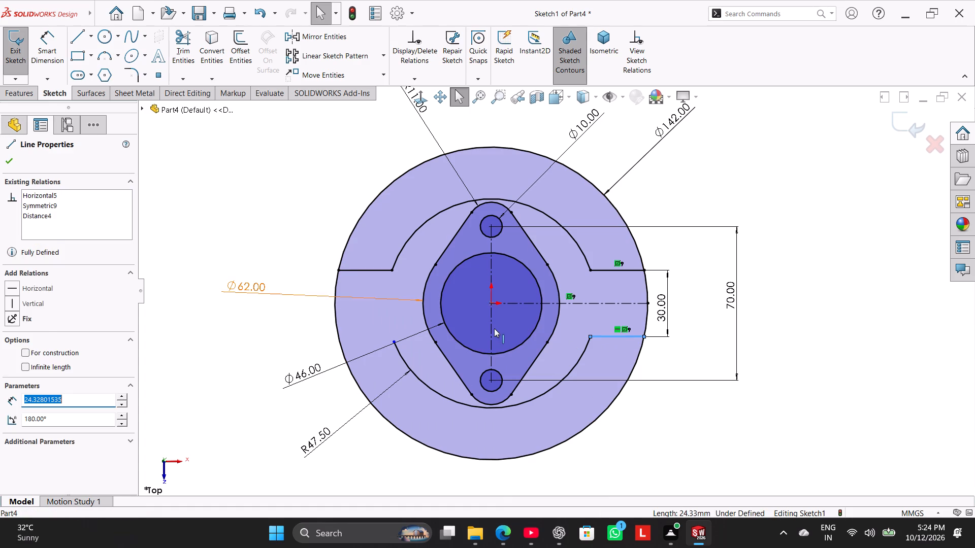
ctrl+click(493, 326)
click(338, 38)
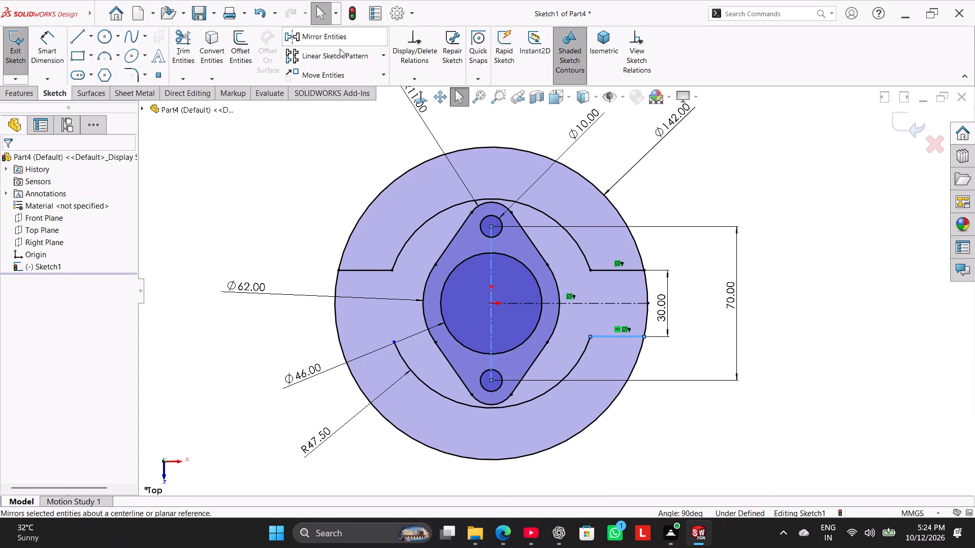
click(256, 177)
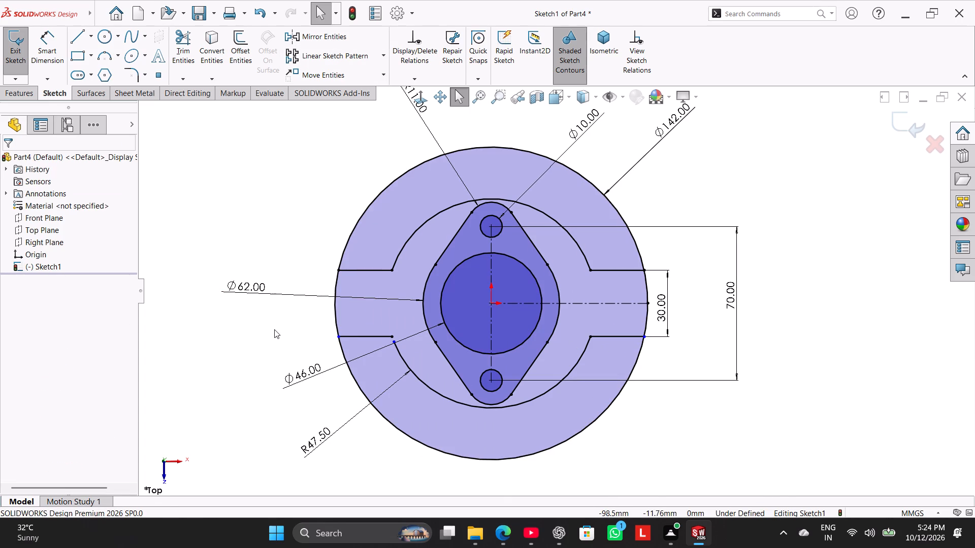
Make the lower-left horizontal line's outer endpoint coincident with the Ø142 outer circle.
click(274, 329)
scroll(372, 334, down, 5)
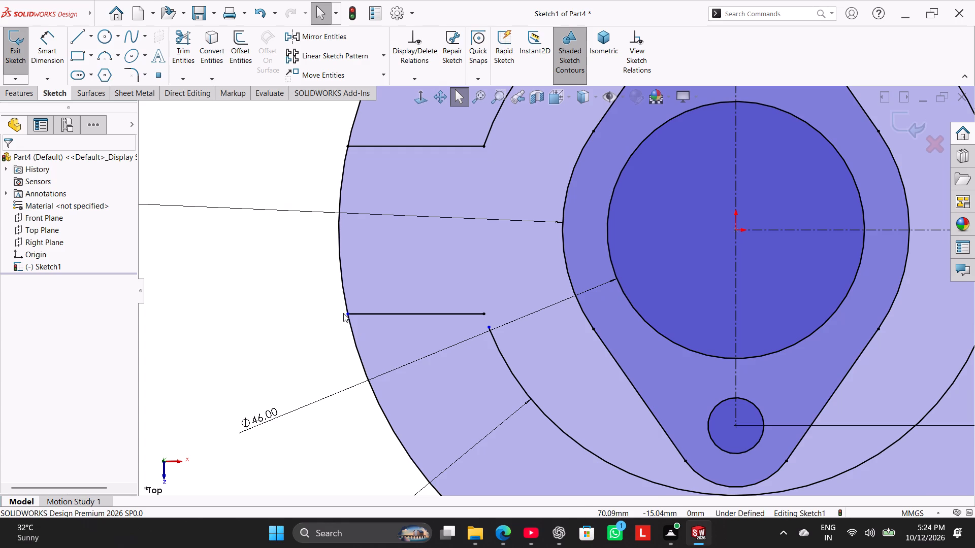
drag(347, 312, 364, 312)
ctrl+click(364, 314)
ctrl+click(346, 317)
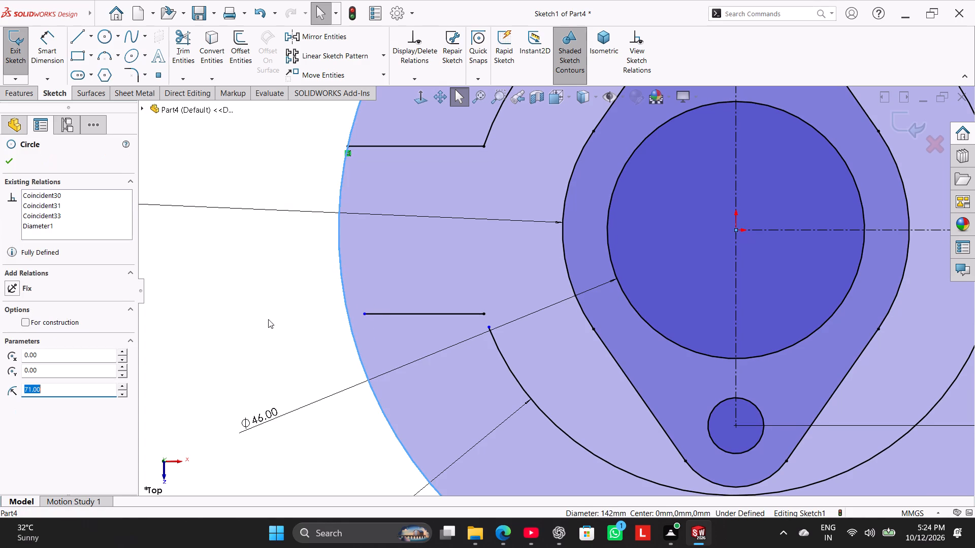
click(189, 313)
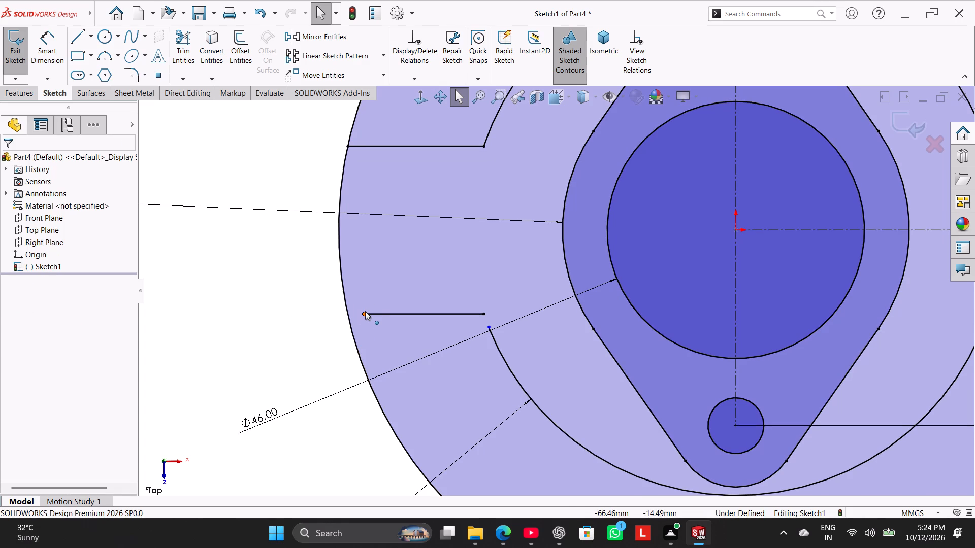
ctrl+click(375, 311)
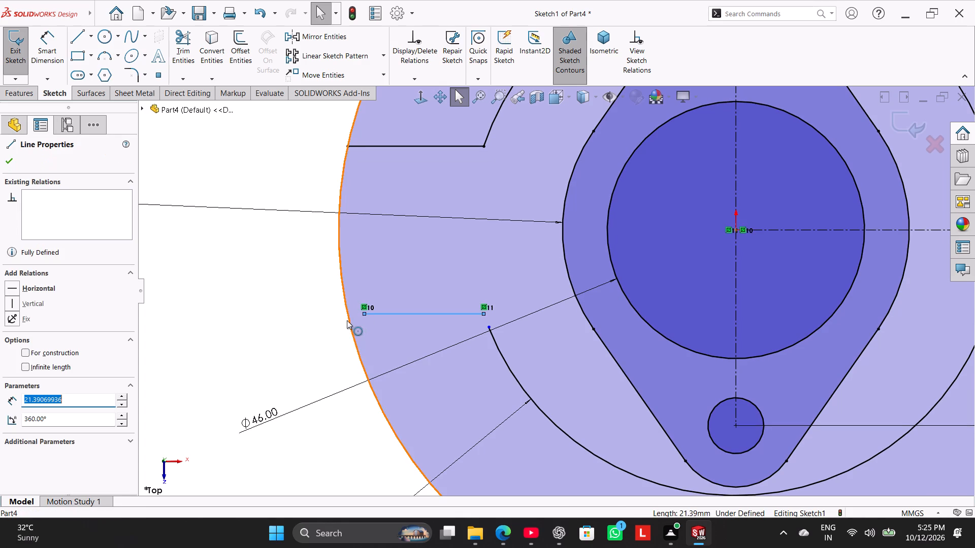
ctrl+click(347, 320)
click(198, 338)
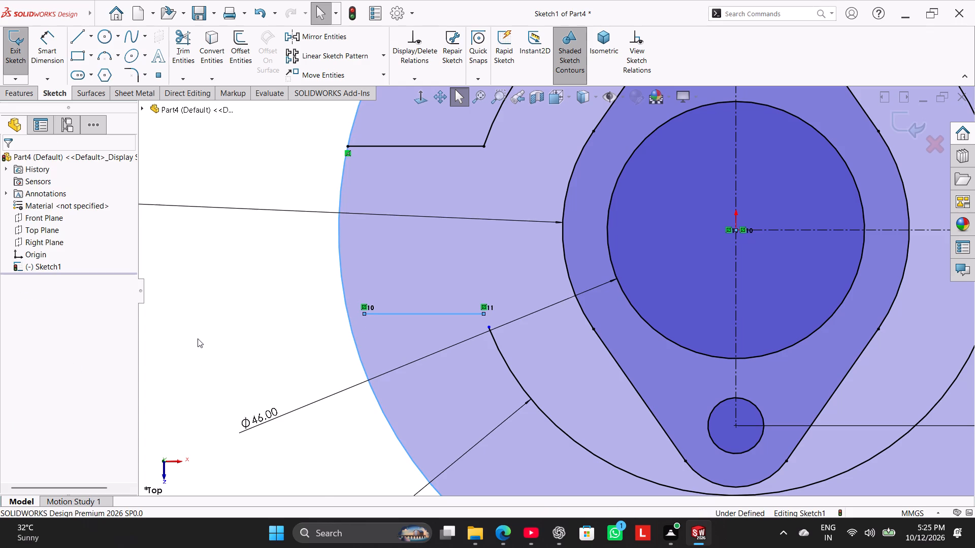
ctrl+click(362, 314)
ctrl+click(349, 318)
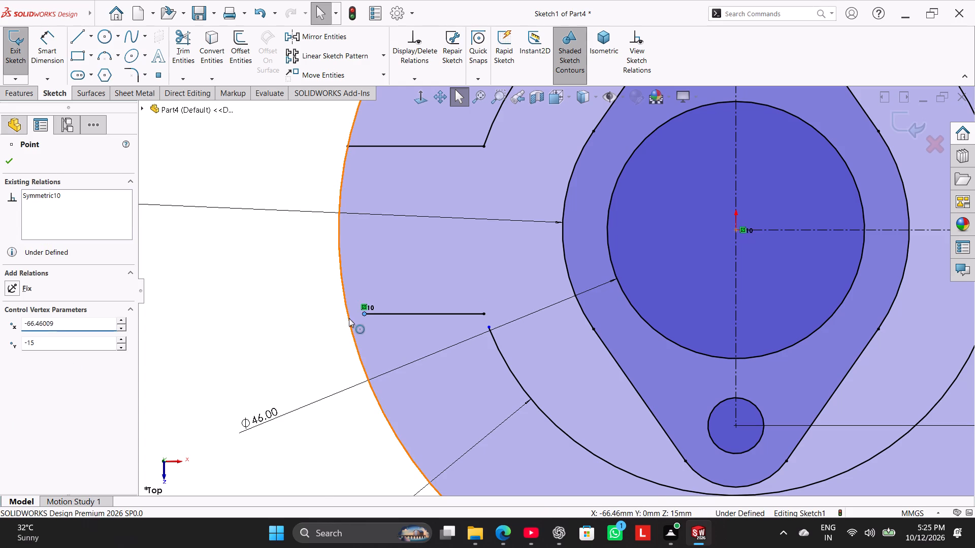
click(50, 356)
click(212, 342)
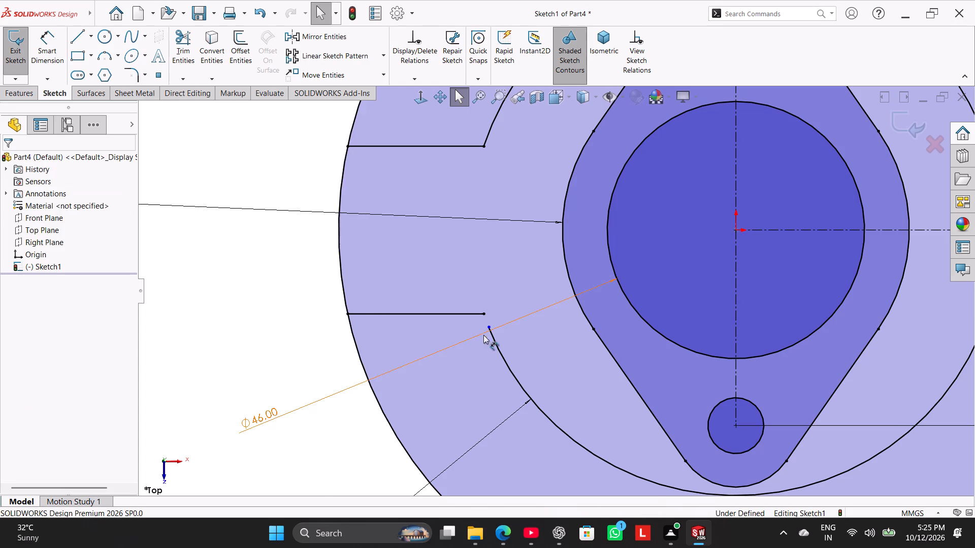
Make the lower R47.50 arc's open end coincident with the inner endpoint of the lower-left horizontal line.
ctrl+click(489, 325)
ctrl+click(484, 313)
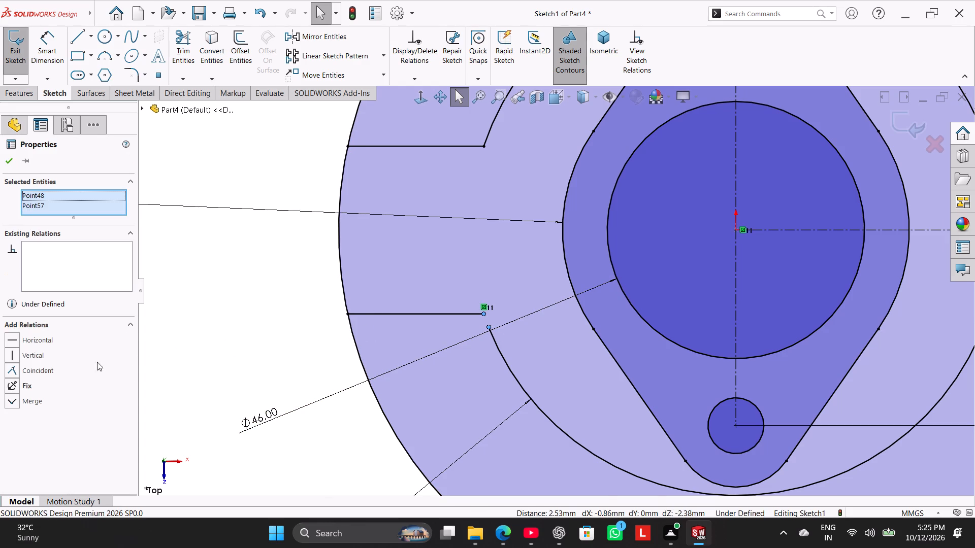
click(41, 370)
click(187, 347)
scroll(559, 317, up, 6)
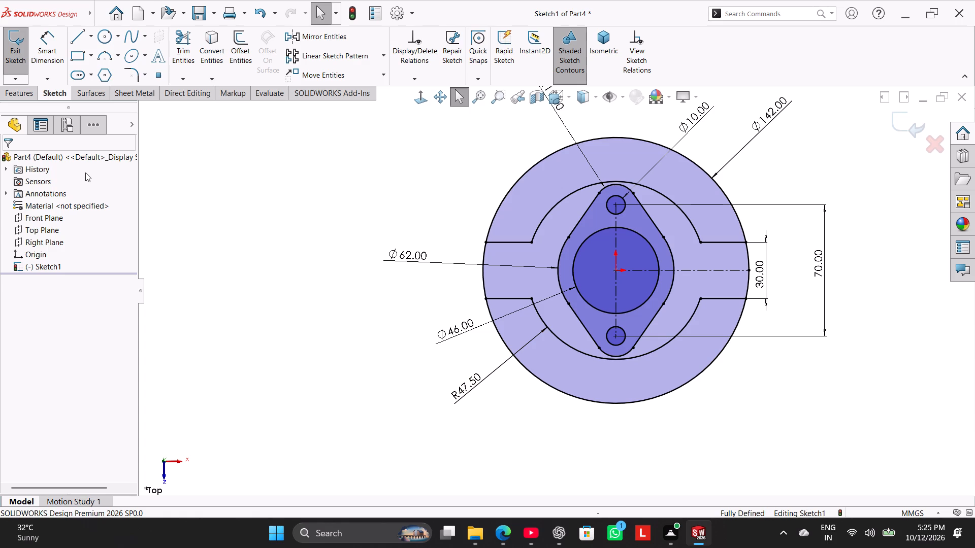
Set up a Blind 18 mm boss extrude of both outer ring segments and the slotted region around the flange.
click(18, 92)
click(19, 59)
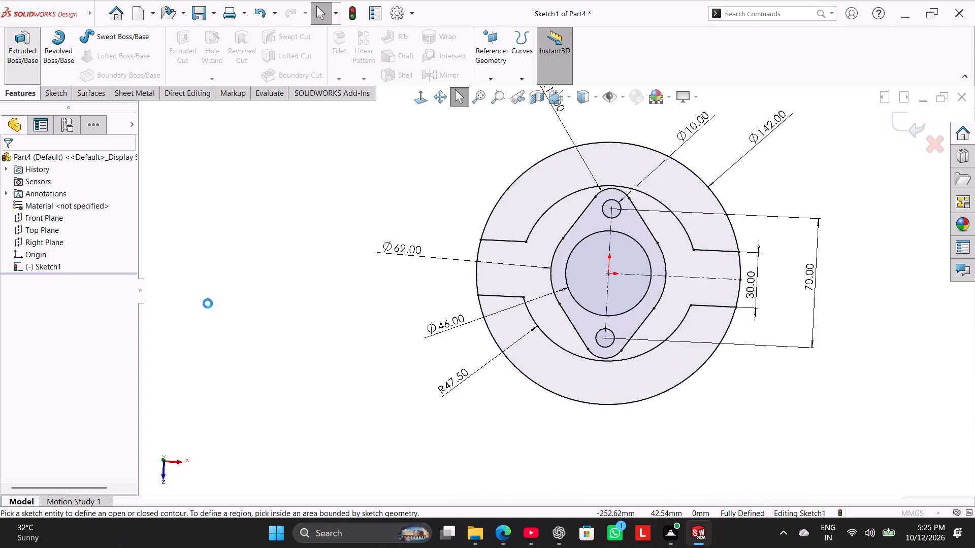
click(458, 329)
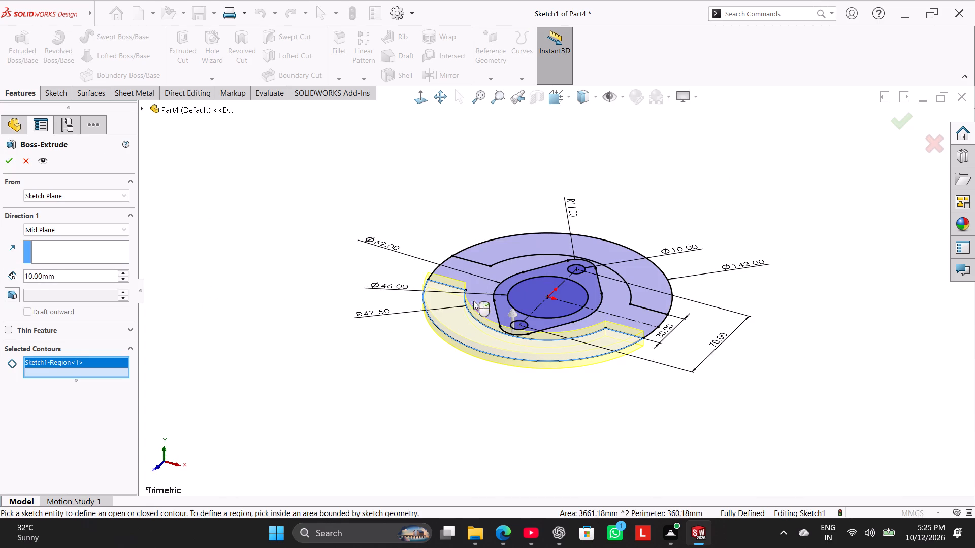
click(491, 249)
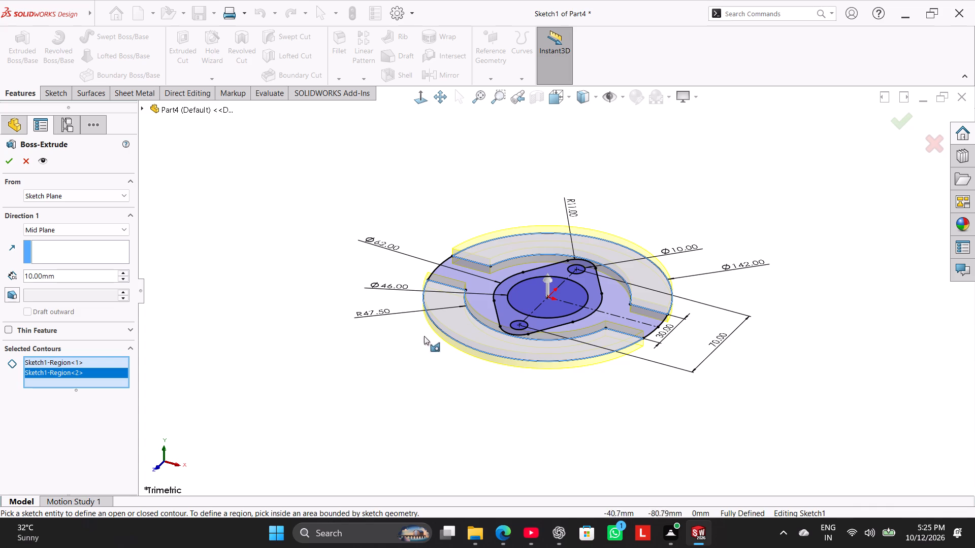
click(453, 277)
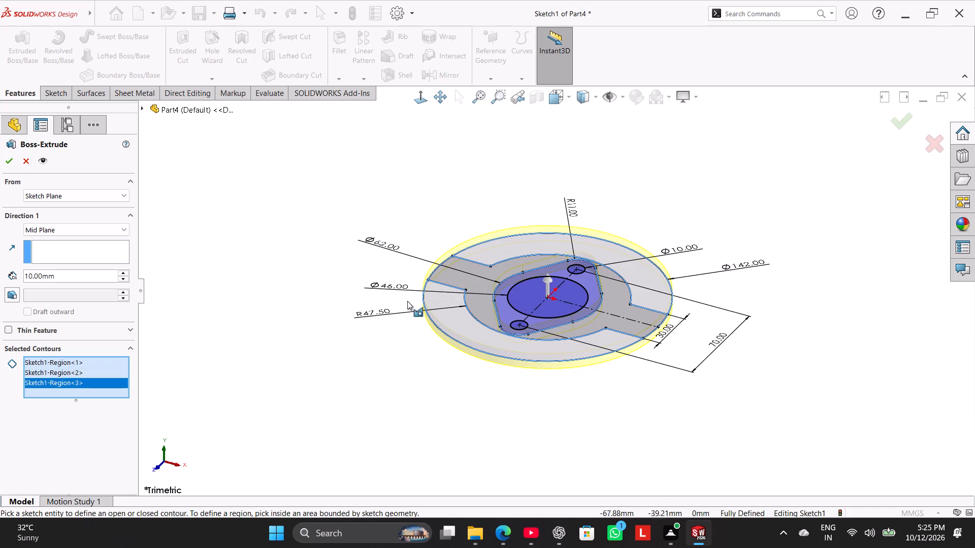
middle_drag(330, 317, 338, 348)
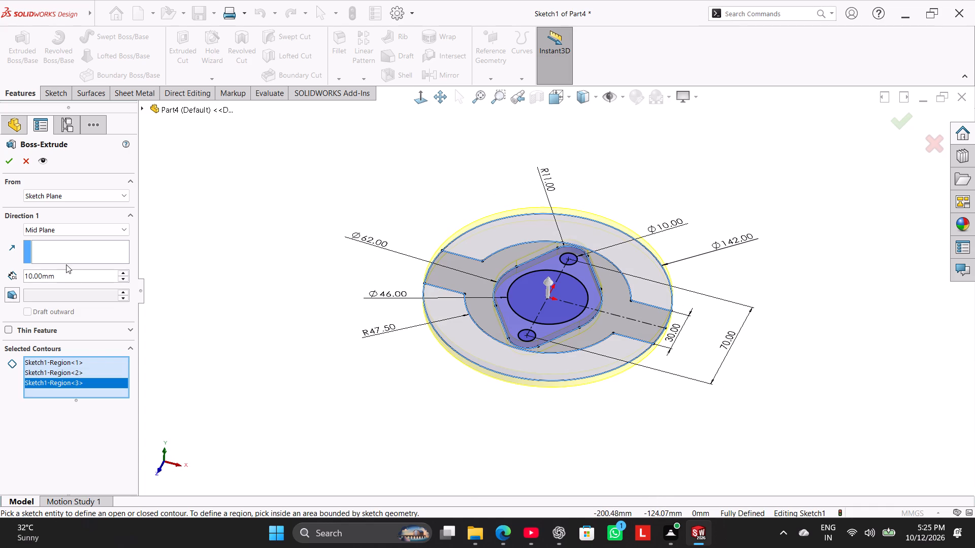
double_click(71, 272)
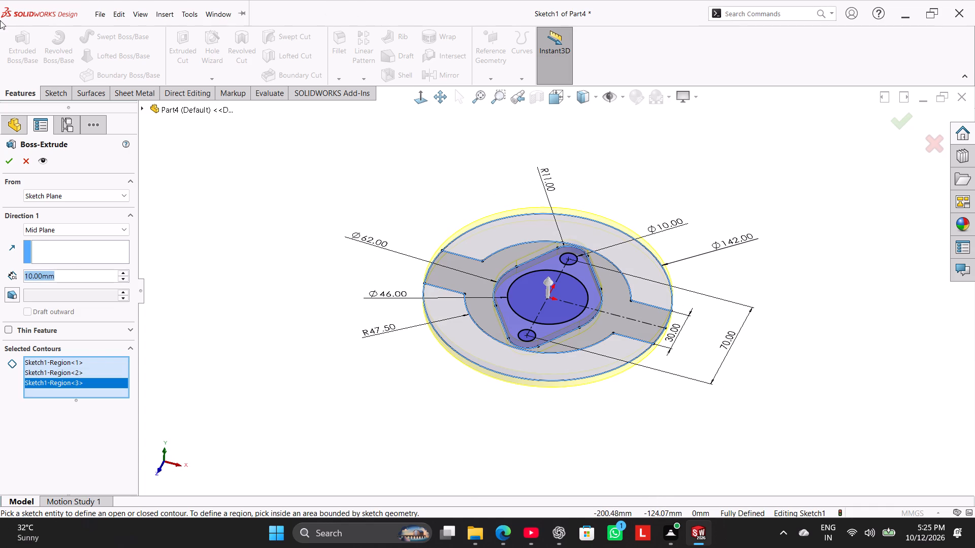
text(18)
key(Return)
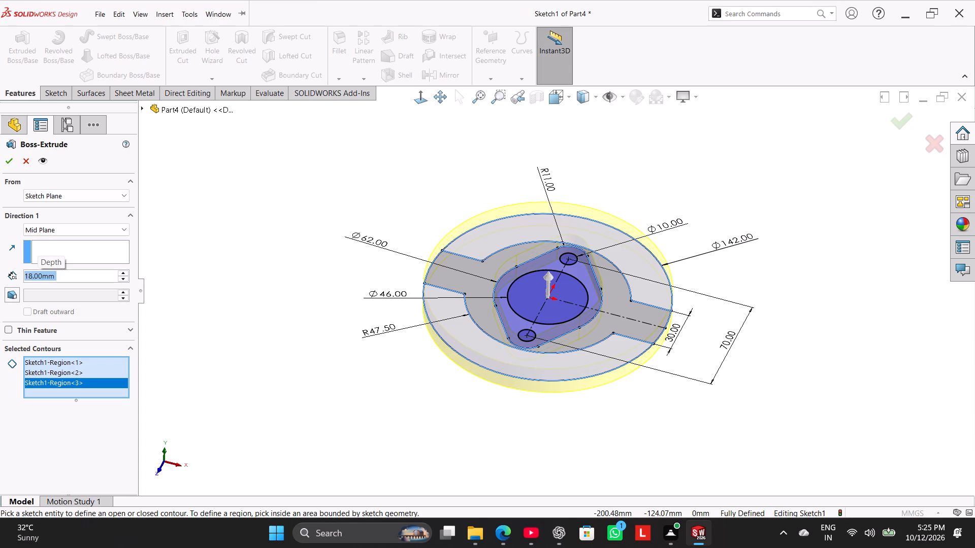
click(125, 232)
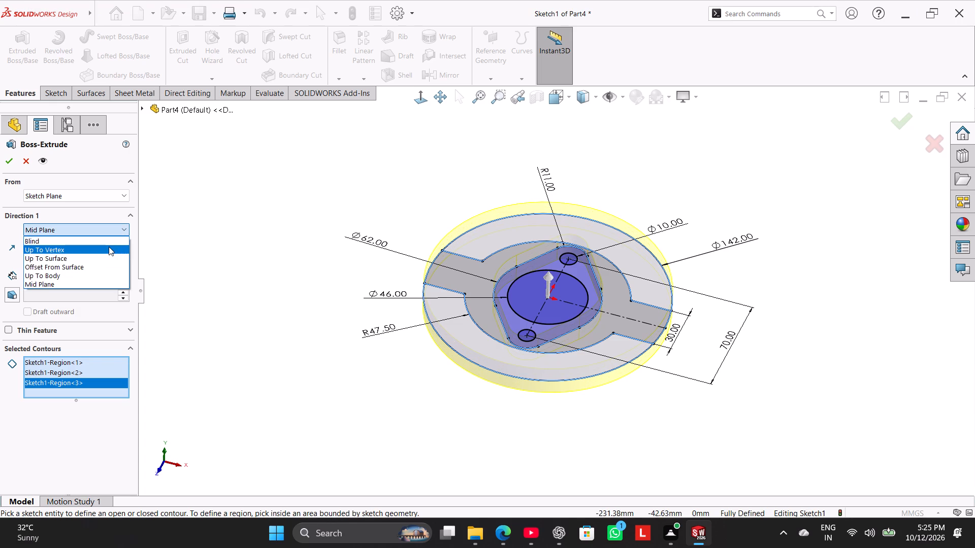
click(109, 244)
middle_drag(290, 276, 313, 192)
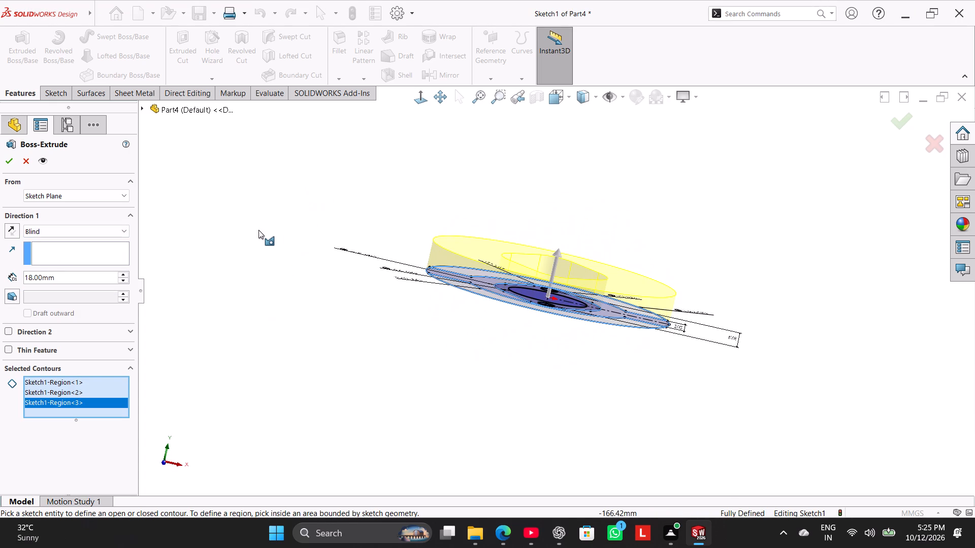
middle_drag(257, 234, 222, 360)
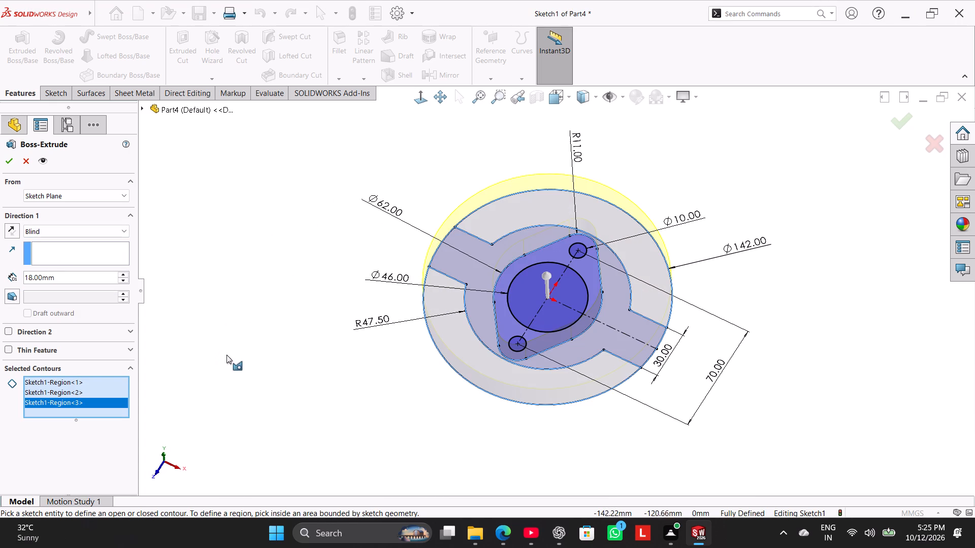
Add the two-lobed flange, the Ø46 centre circle and the 10 mm hole circles to the extrusion and complete it.
click(513, 326)
click(527, 313)
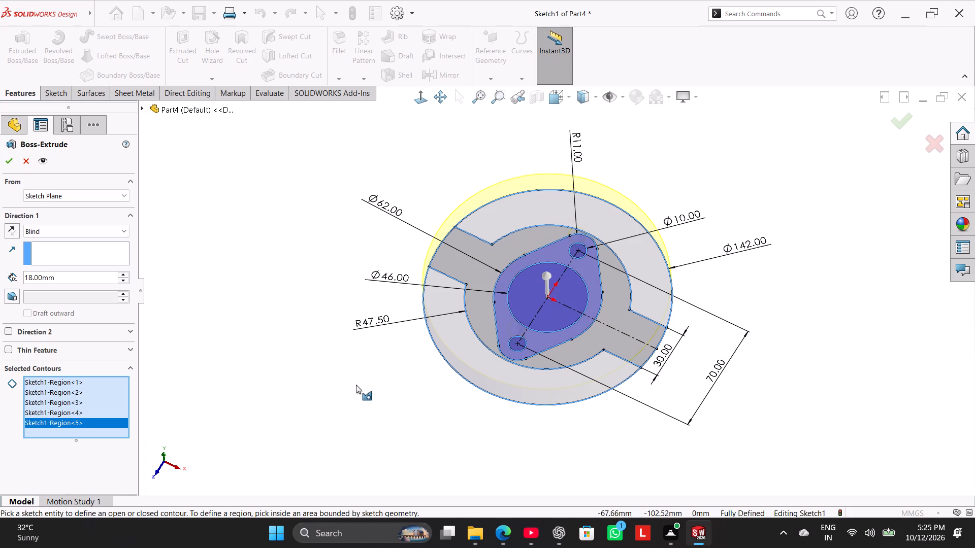
middle_drag(370, 378, 387, 358)
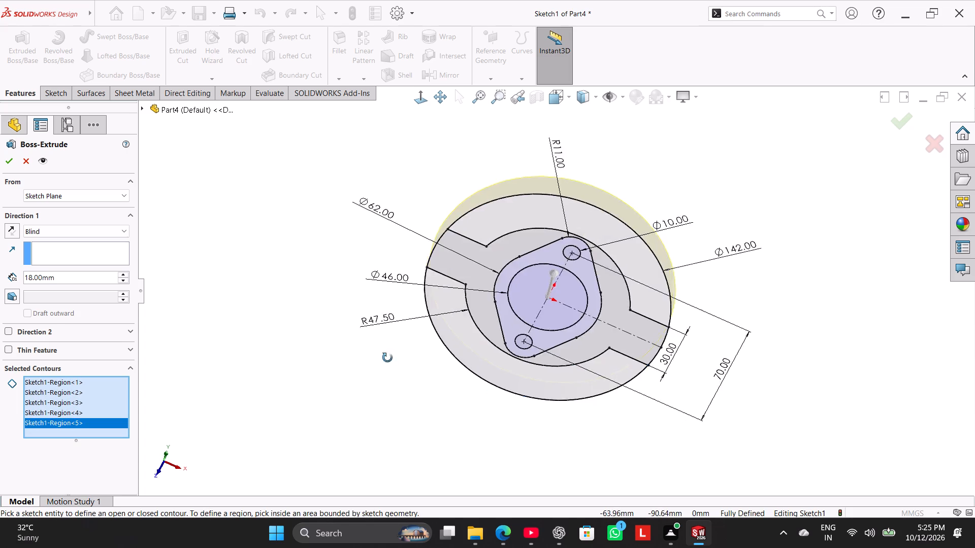
middle_drag(387, 358, 356, 295)
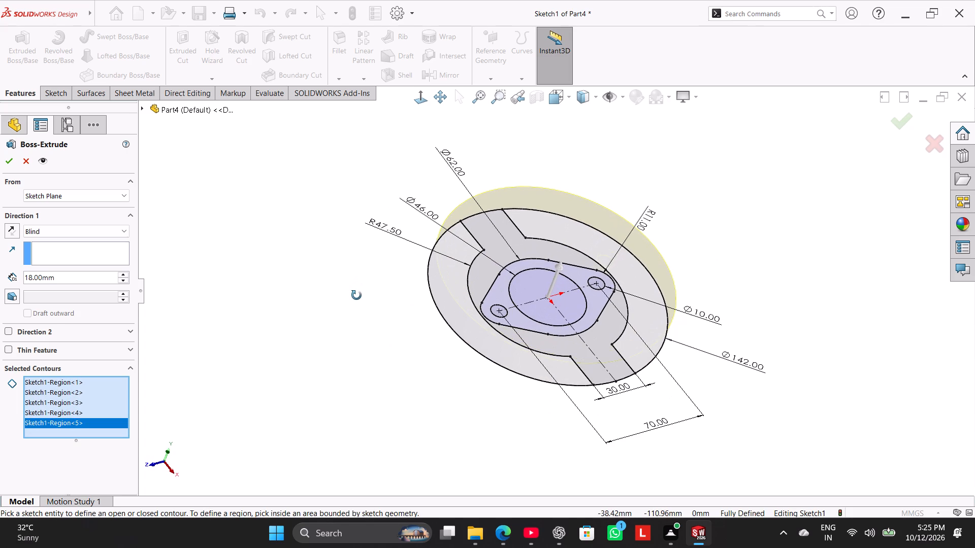
middle_drag(356, 295, 355, 317)
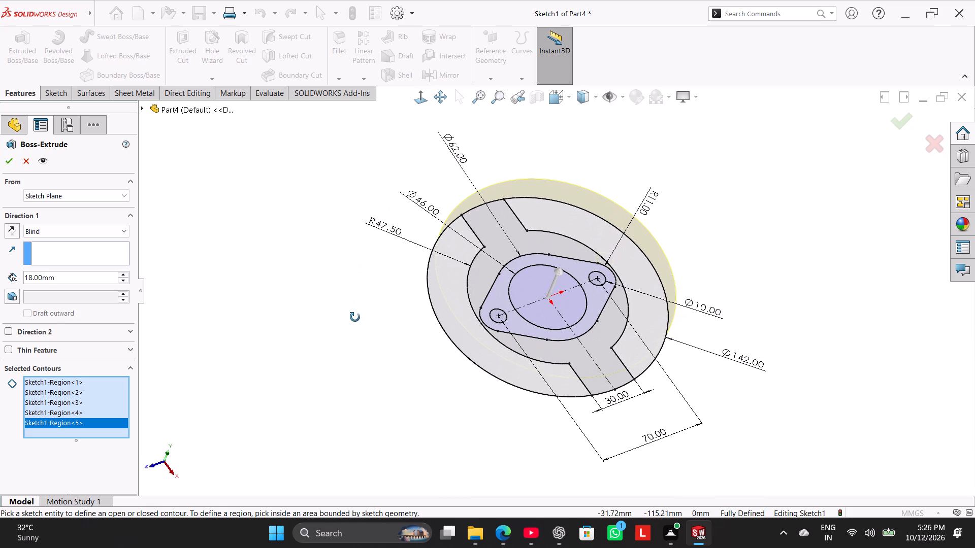
click(495, 320)
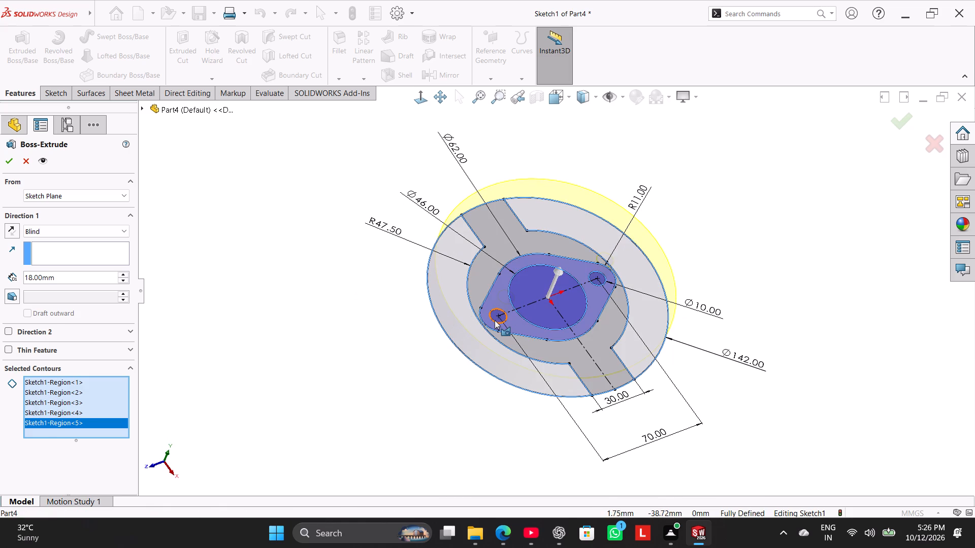
click(600, 280)
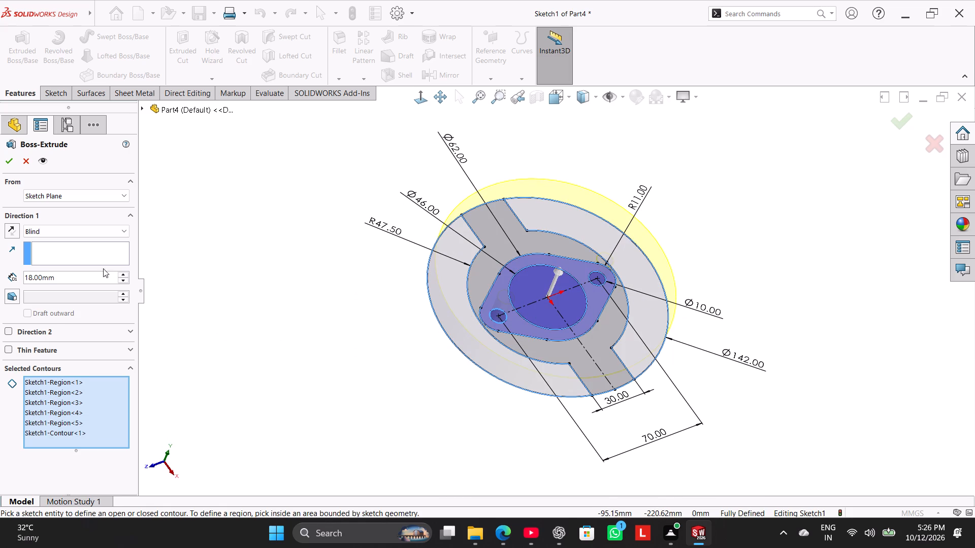
click(5, 163)
click(266, 274)
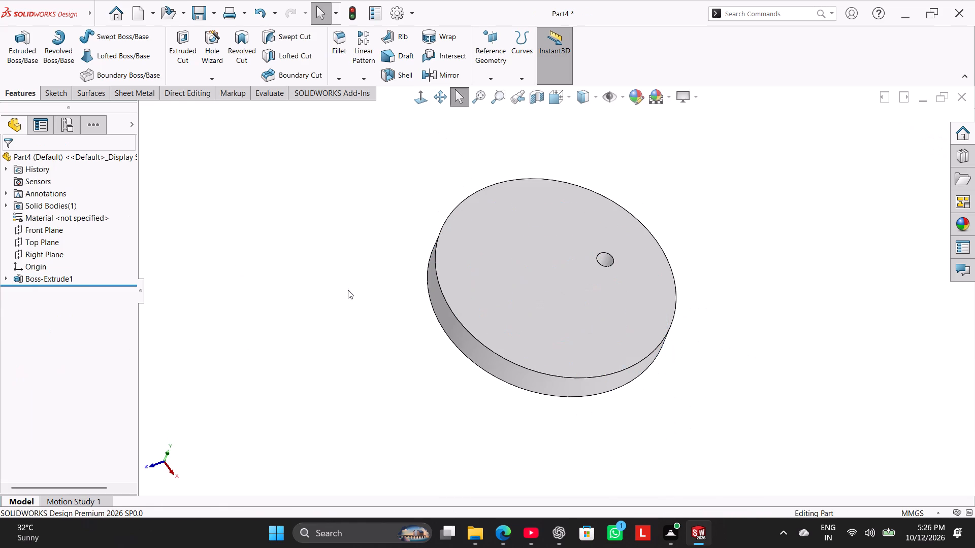
Edit the base extrusion to include the remaining open 10 mm hole circle in its contours.
middle_drag(348, 294, 331, 370)
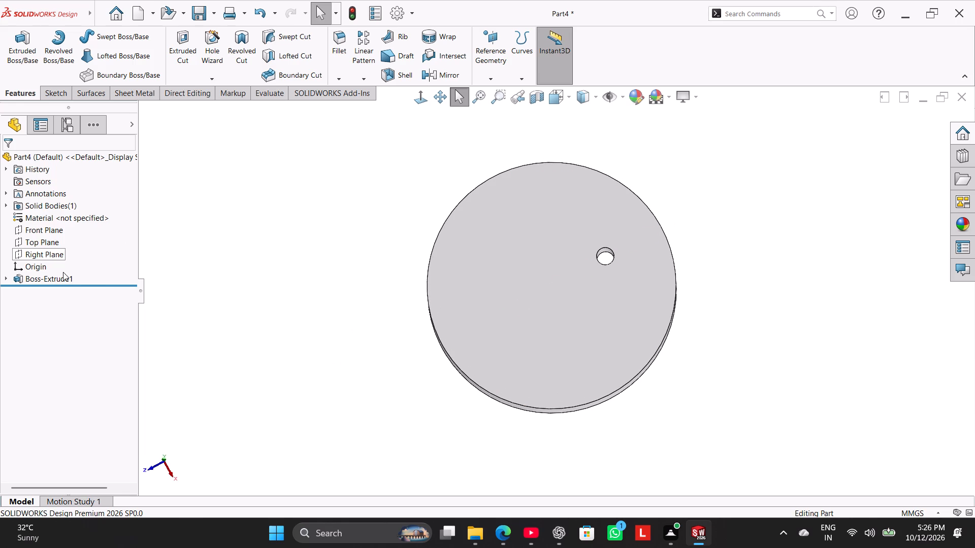
right_click(64, 276)
click(74, 247)
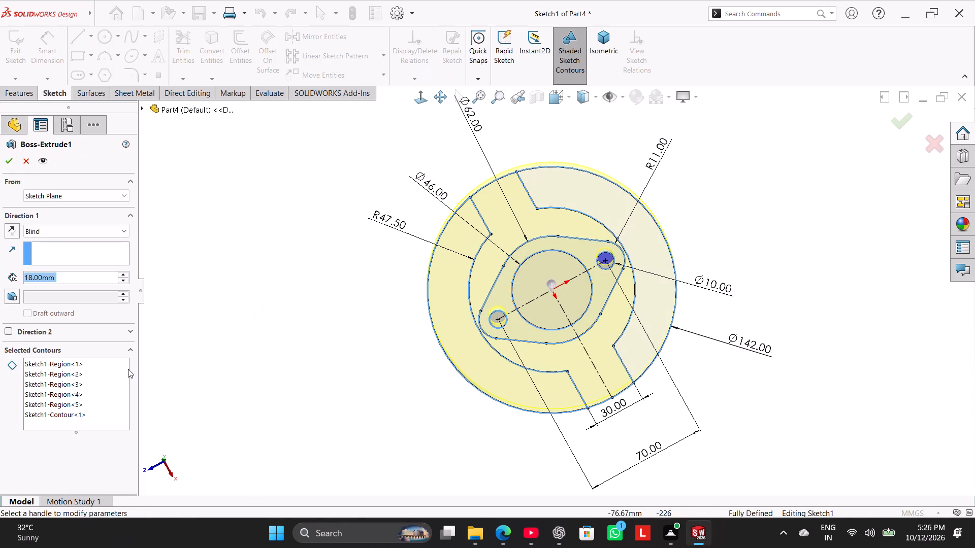
click(106, 422)
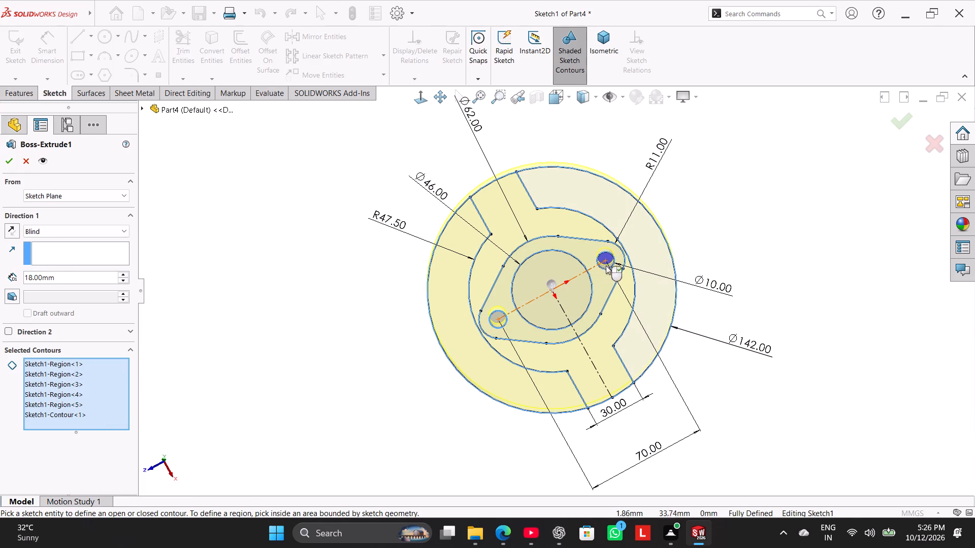
click(607, 268)
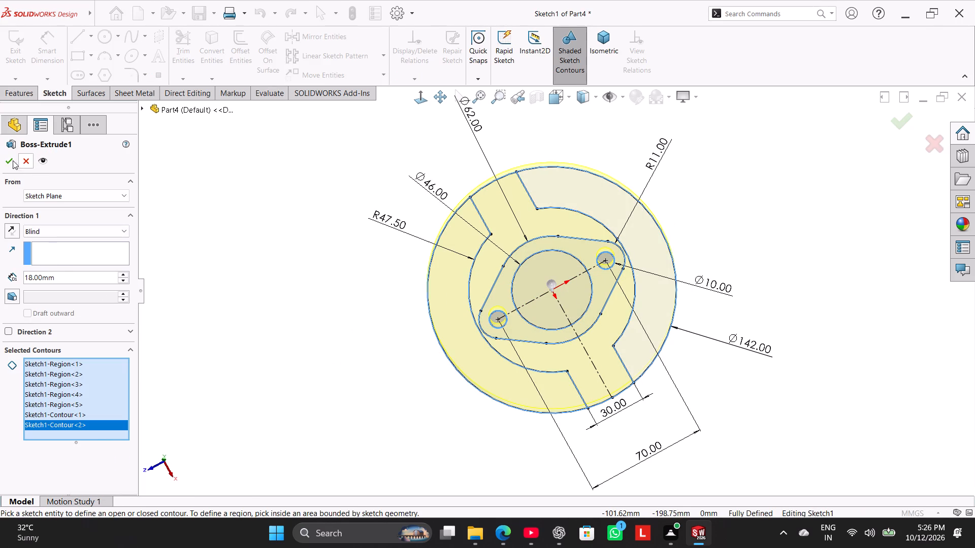
click(13, 160)
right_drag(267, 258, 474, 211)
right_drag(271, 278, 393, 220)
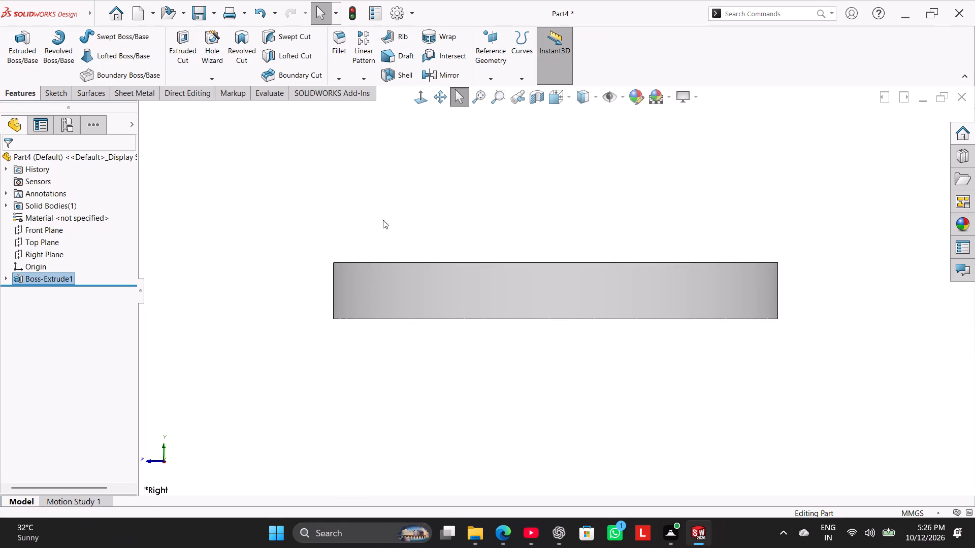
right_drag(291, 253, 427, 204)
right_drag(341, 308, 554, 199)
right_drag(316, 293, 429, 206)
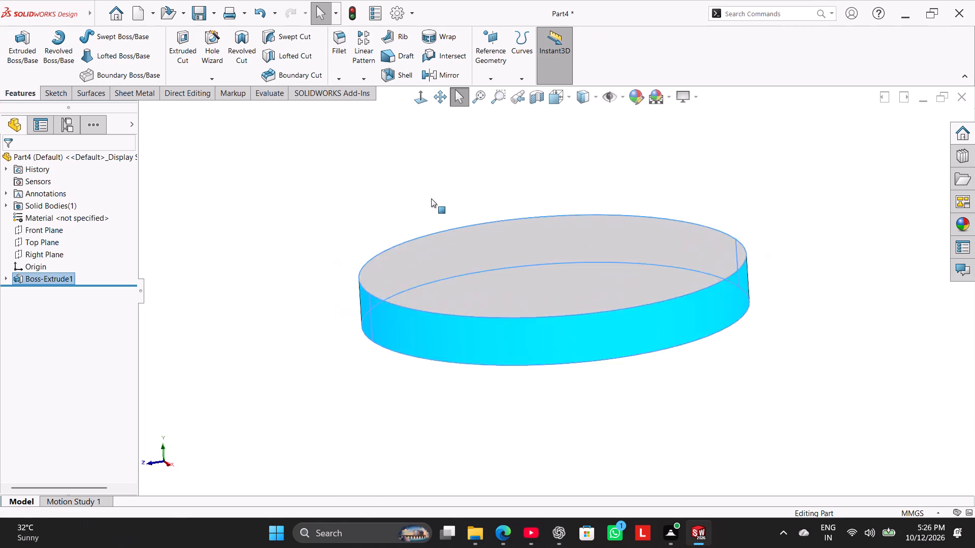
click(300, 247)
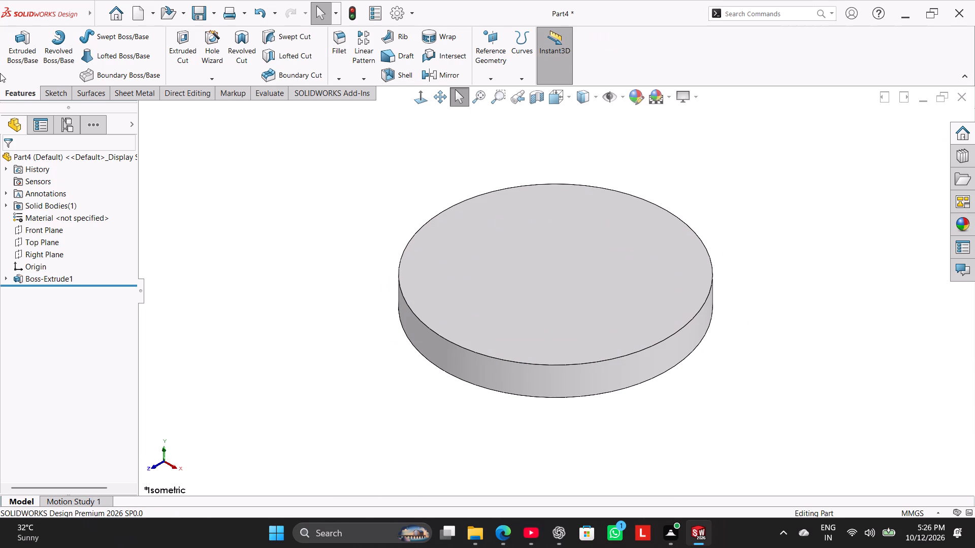
Start a boss extrude reusing Sketch1 with the slotted region, two-lobed flange, Ø46 centre circle and both 10 mm hole circles as contours.
click(18, 45)
click(145, 112)
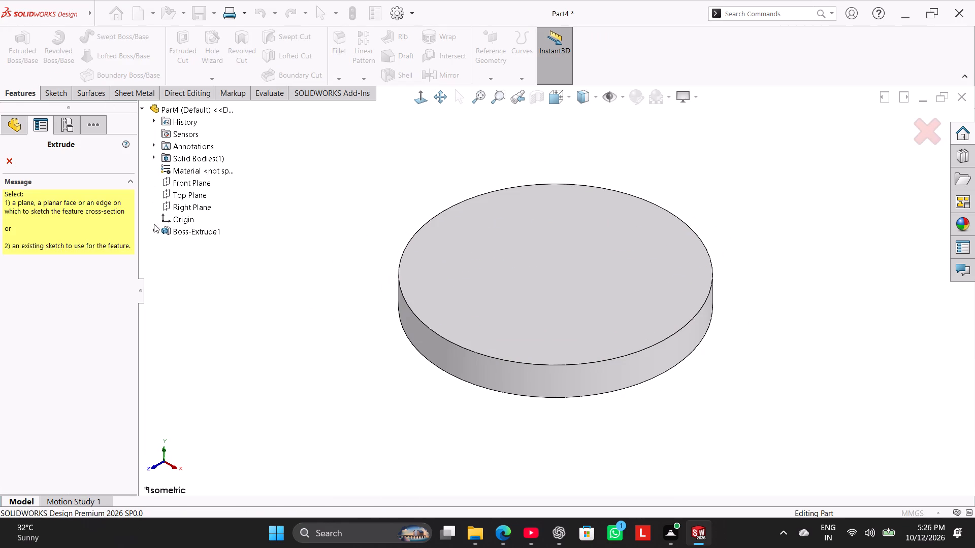
click(154, 226)
click(182, 243)
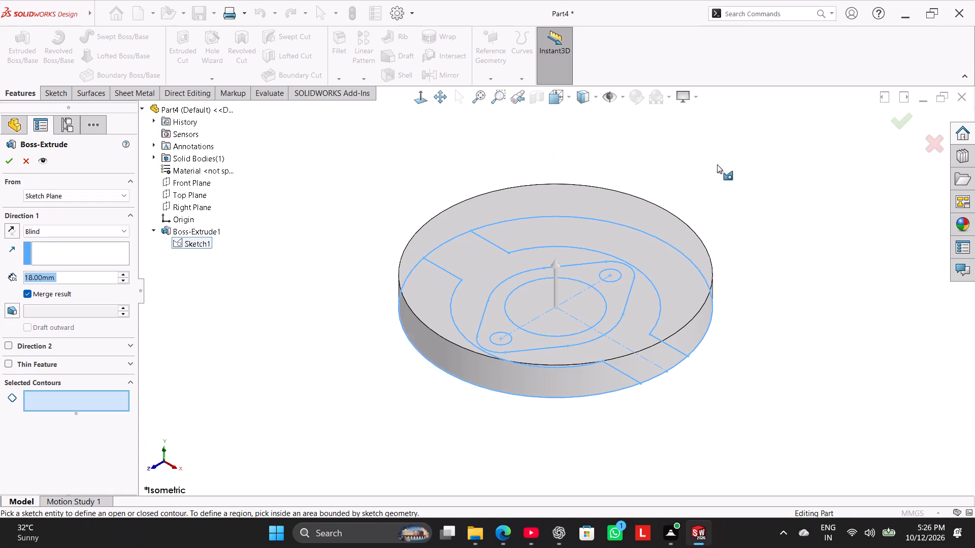
click(471, 280)
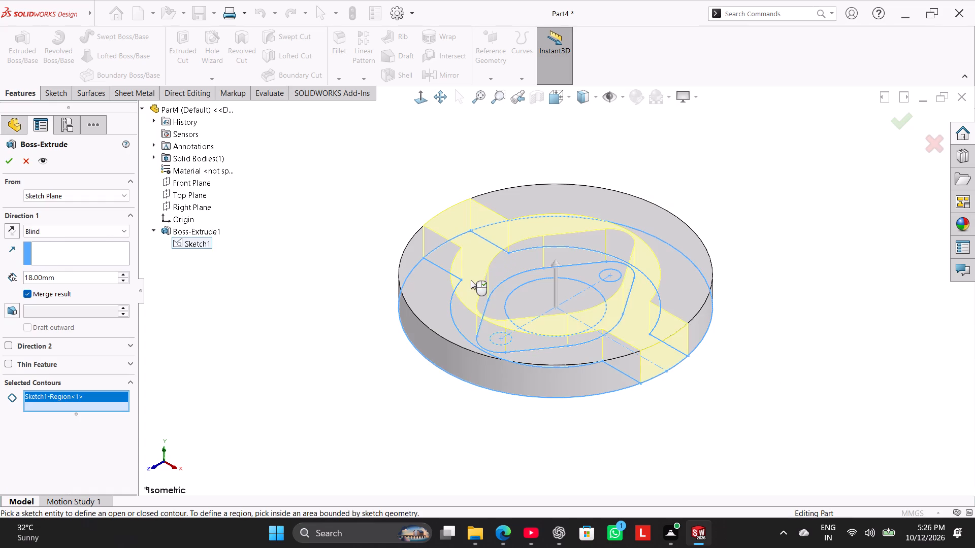
middle_drag(333, 347, 341, 374)
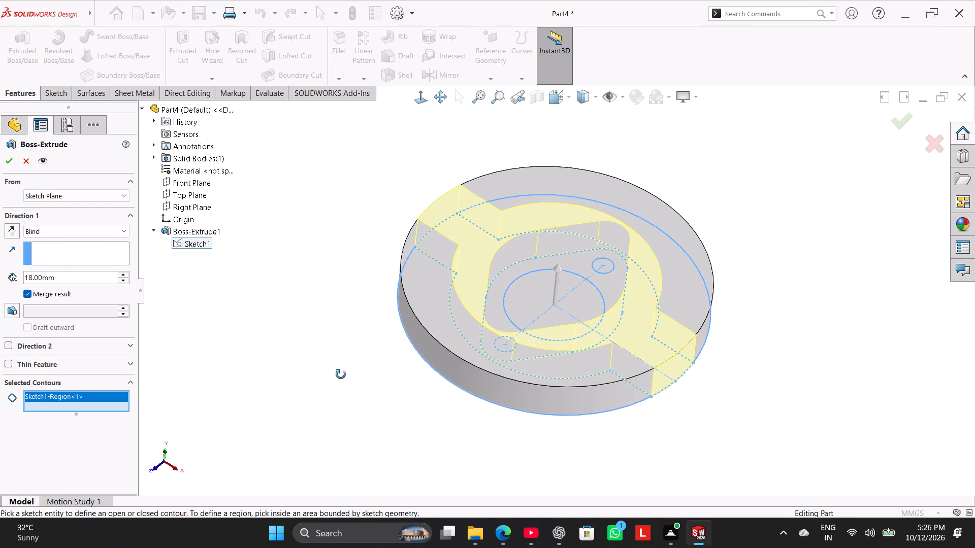
middle_drag(341, 374, 329, 438)
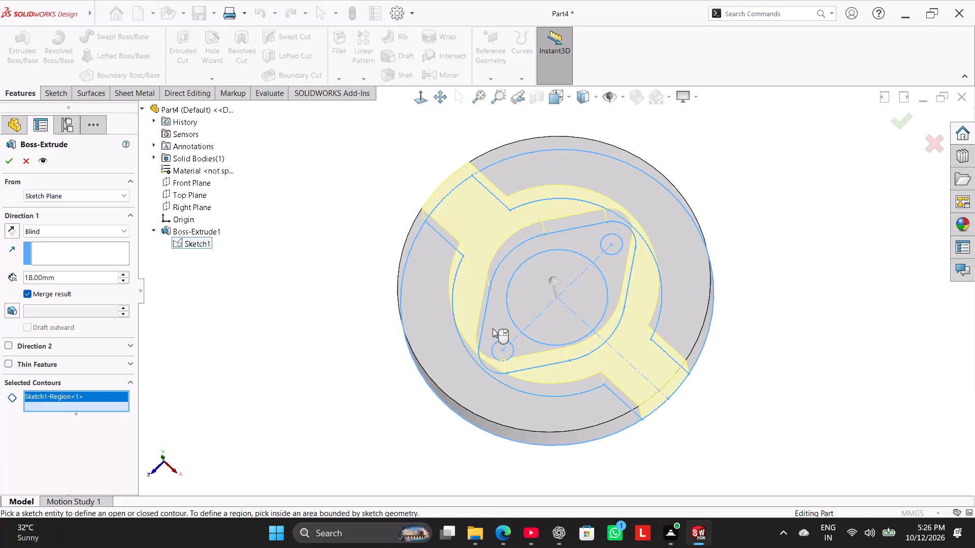
click(494, 326)
click(499, 342)
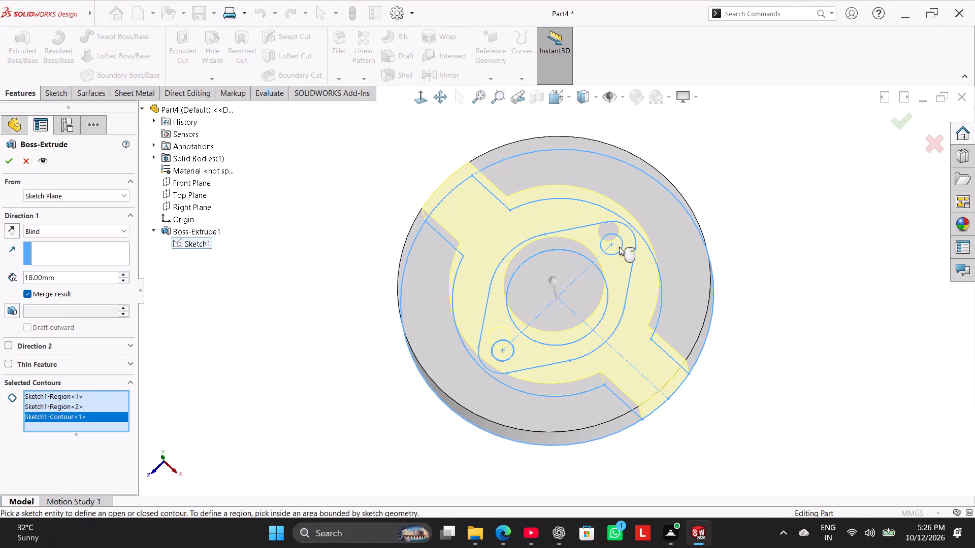
click(619, 247)
click(559, 287)
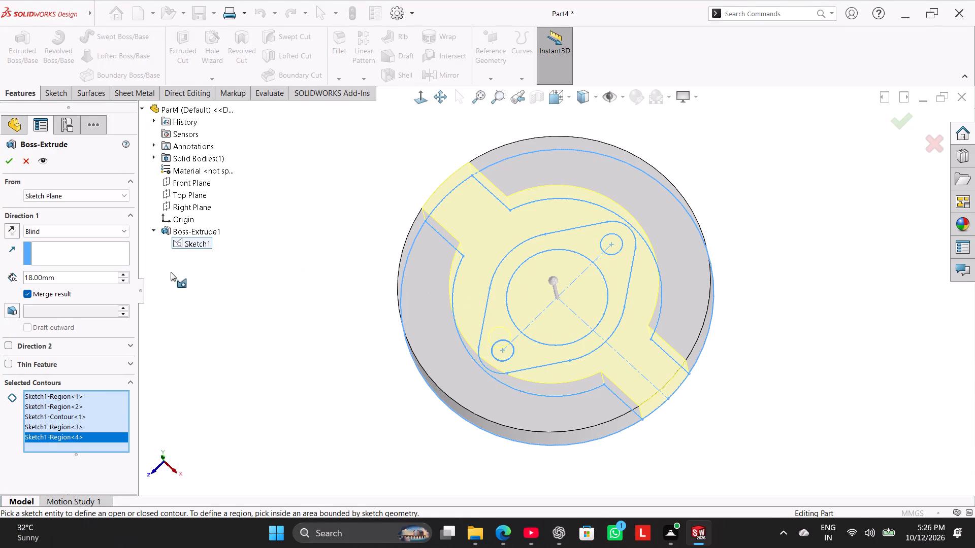
Set the Blind depth to 23 mm, start the extrusion from the base disc's top face using Surface/Face/Plane, and complete it.
double_click(66, 281)
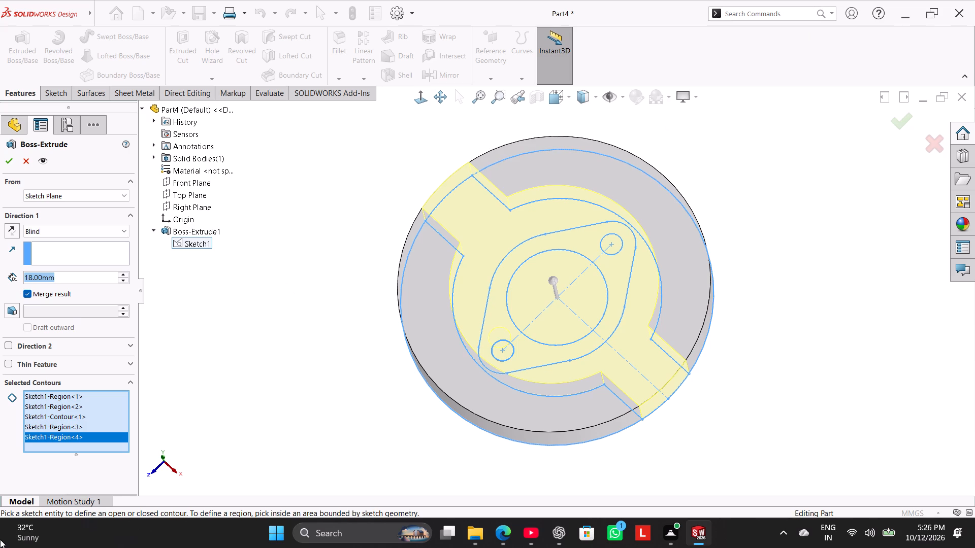
text(23)
key(Return)
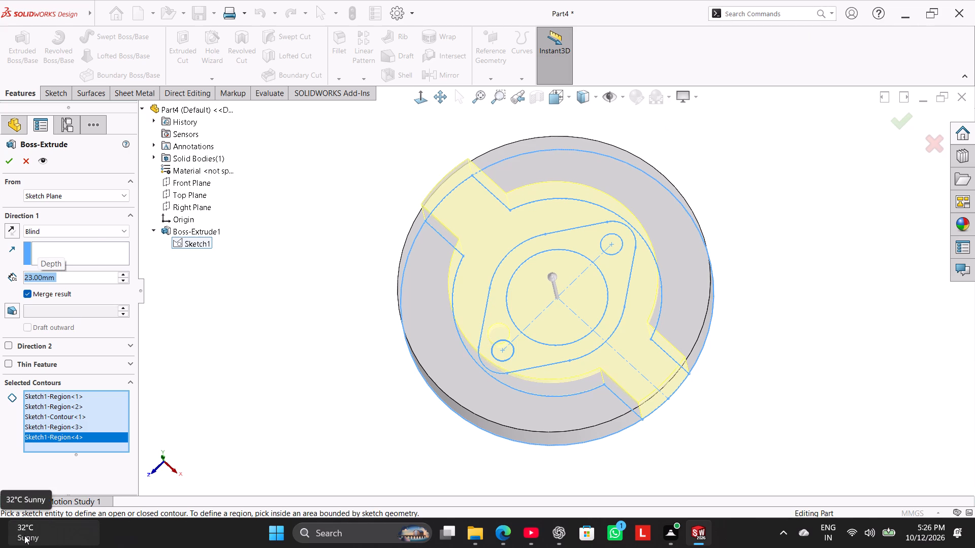
click(66, 194)
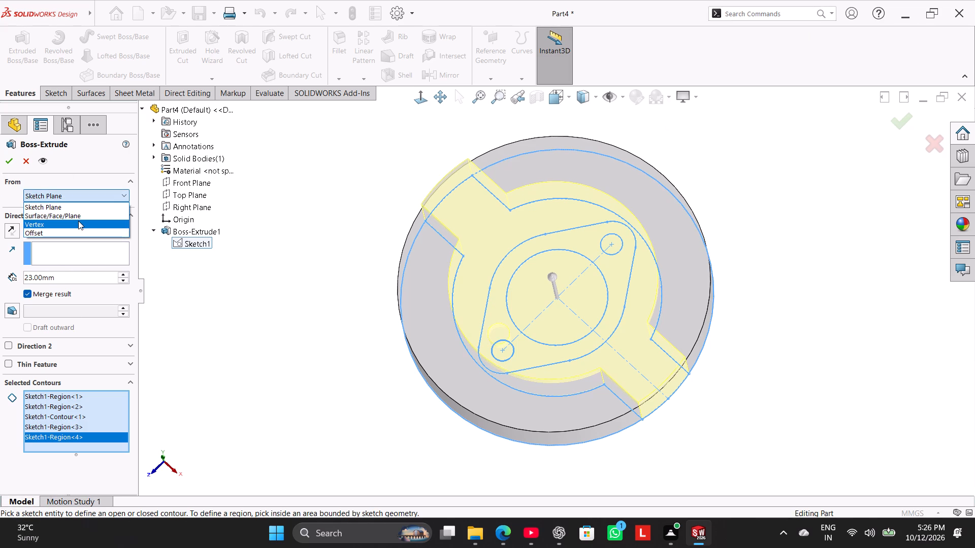
click(80, 215)
middle_drag(209, 307, 275, 205)
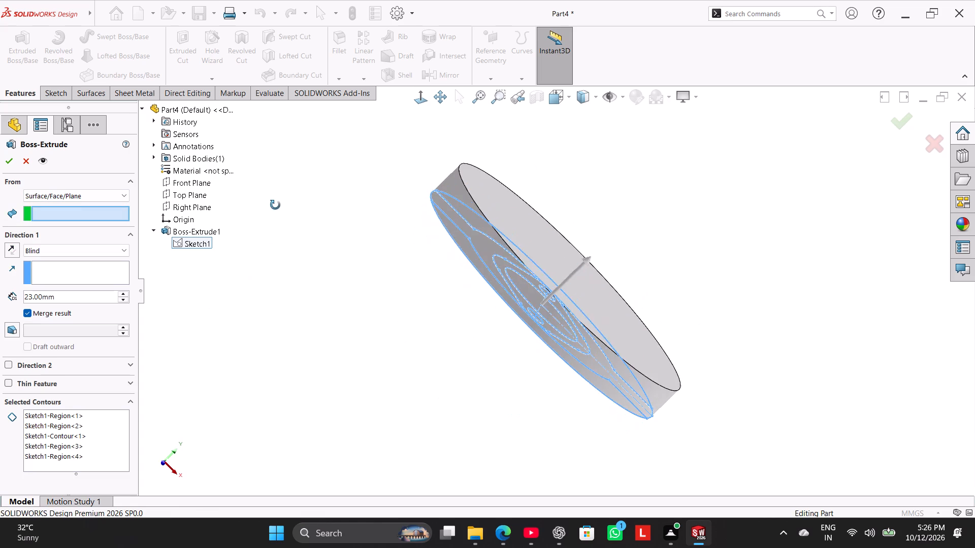
middle_drag(275, 205, 249, 238)
click(452, 219)
middle_drag(314, 284, 344, 243)
click(12, 161)
click(292, 230)
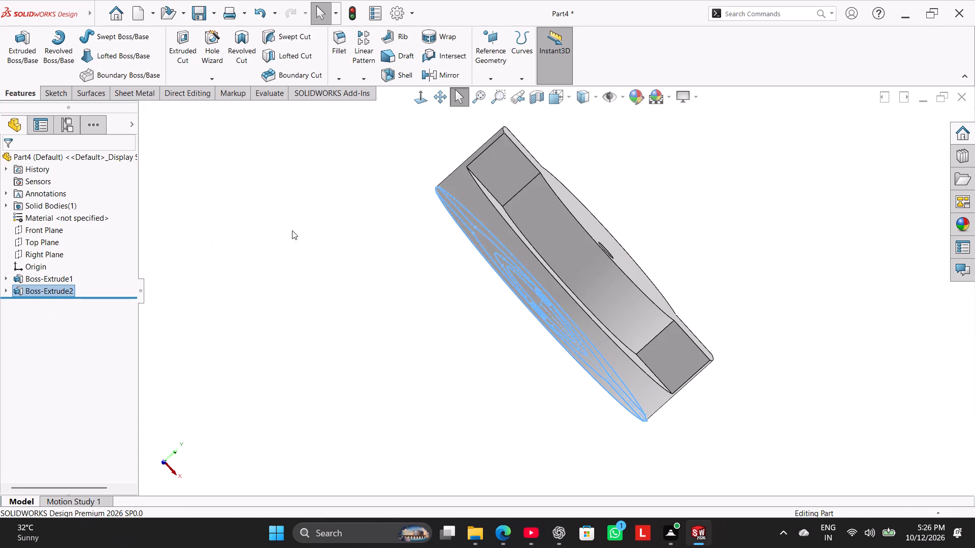
Edit the second boss extrusion to include the remaining open 10 mm hole circle in its contours.
right_drag(311, 293, 410, 221)
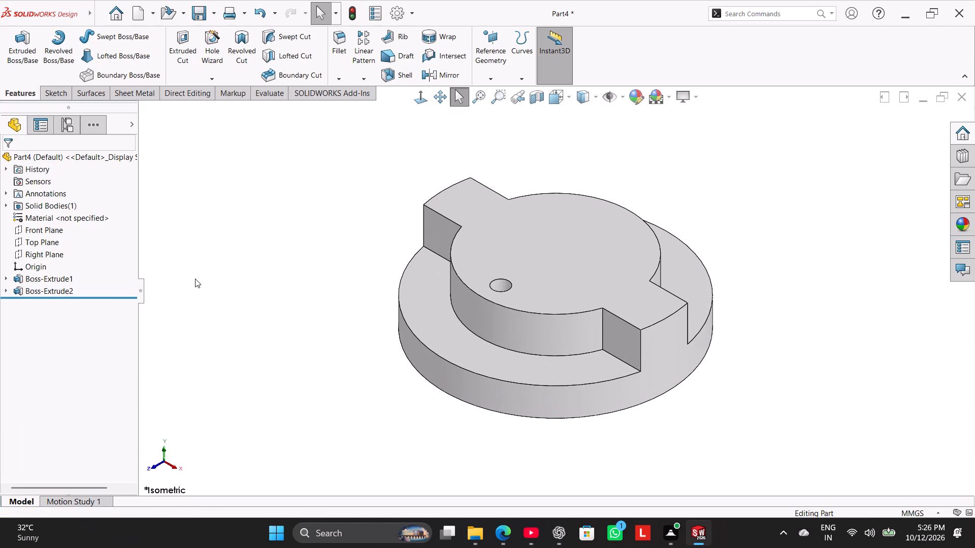
middle_drag(202, 285, 231, 301)
right_drag(234, 298, 280, 220)
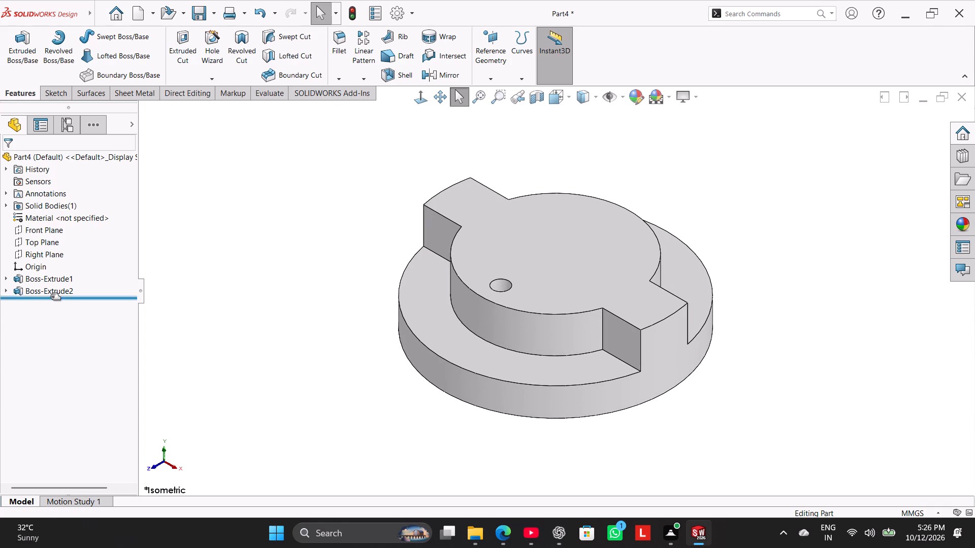
right_click(51, 293)
click(68, 266)
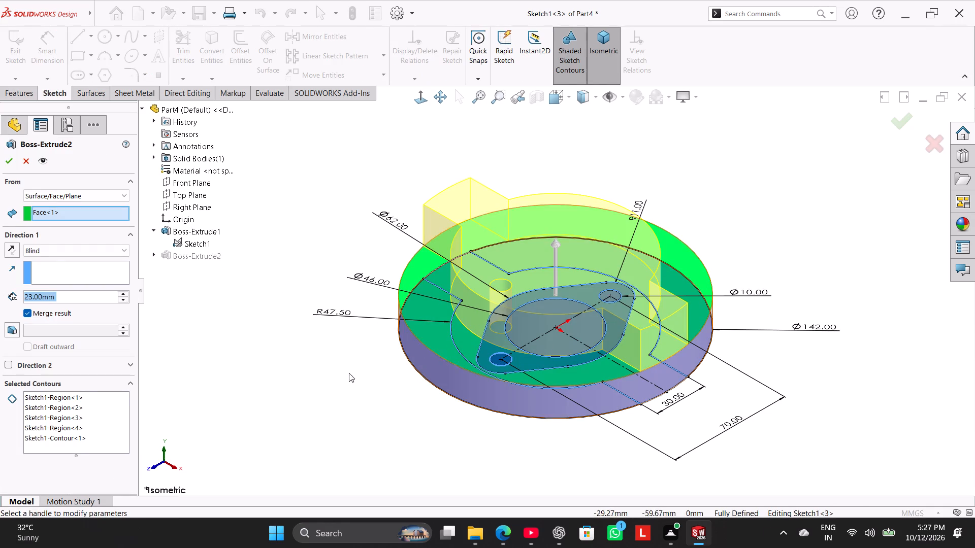
click(75, 449)
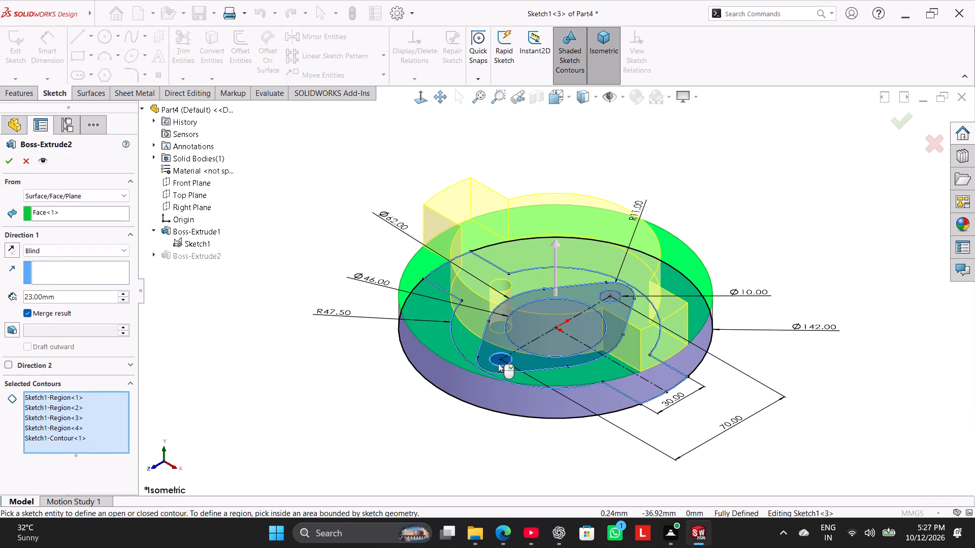
click(499, 365)
middle_drag(379, 378, 369, 419)
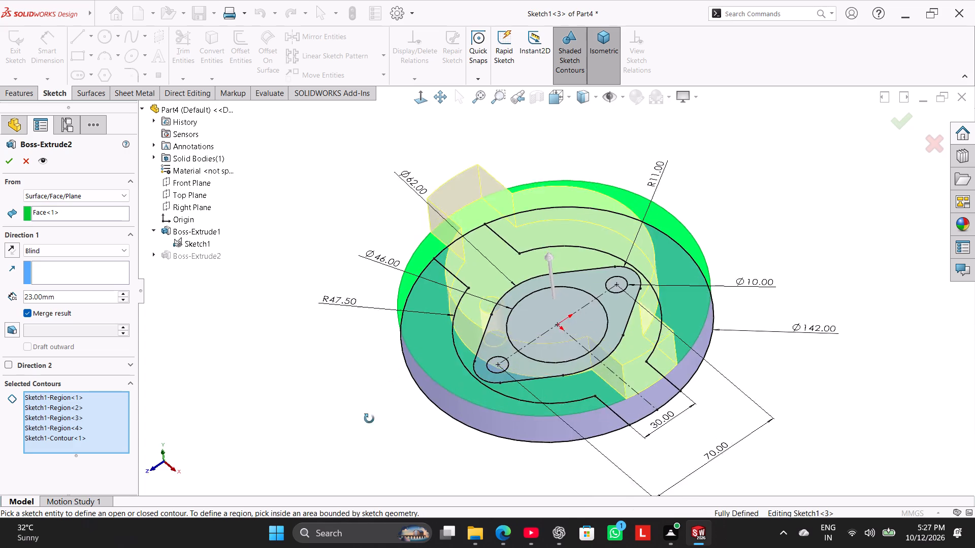
middle_drag(369, 419, 369, 425)
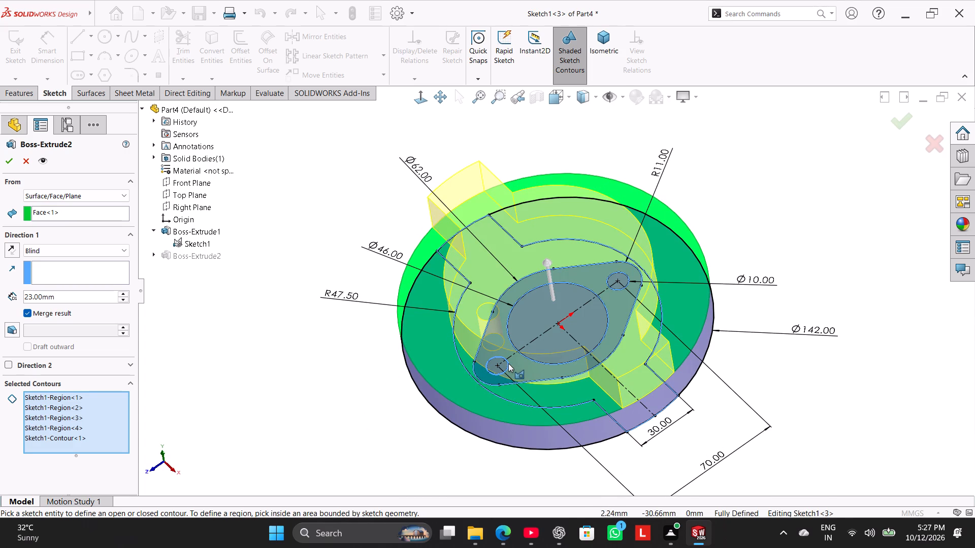
click(508, 363)
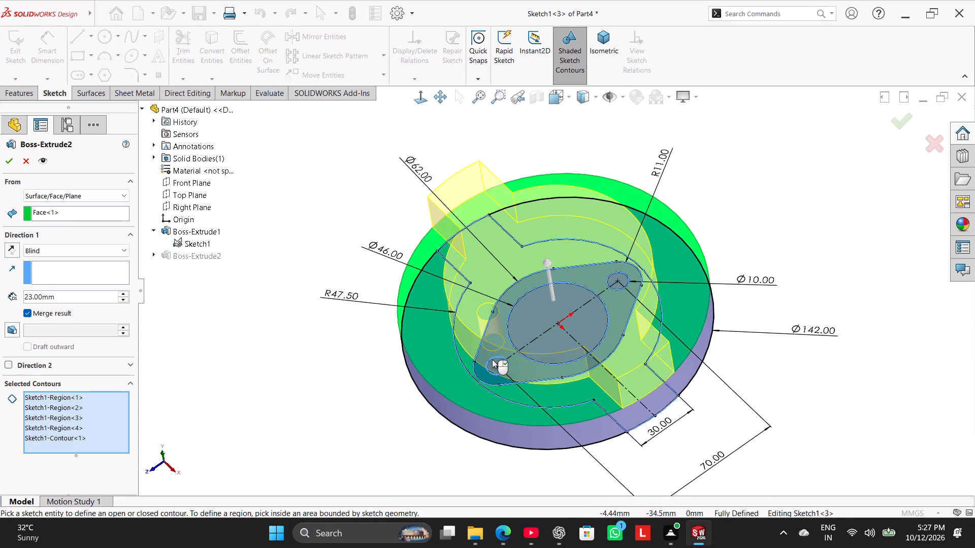
click(492, 359)
click(494, 369)
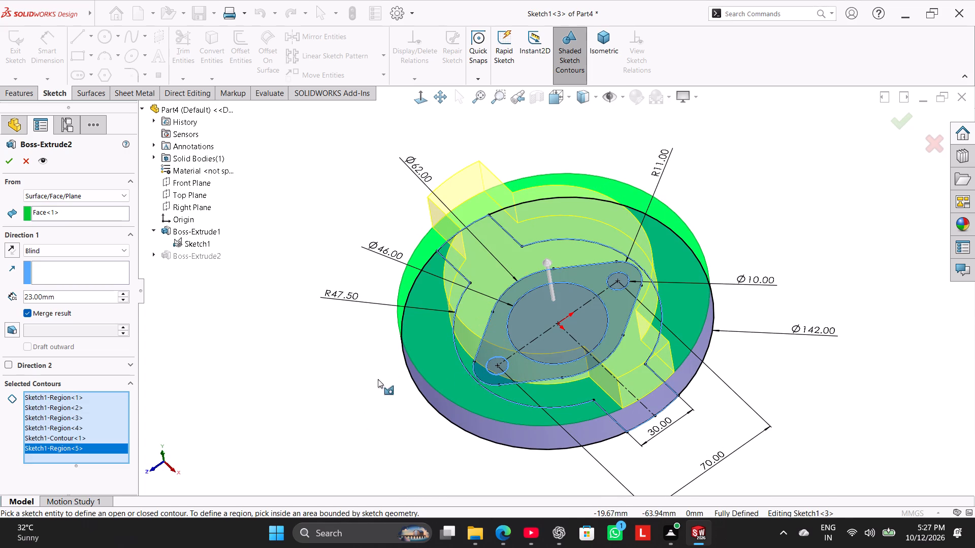
middle_drag(351, 388, 361, 426)
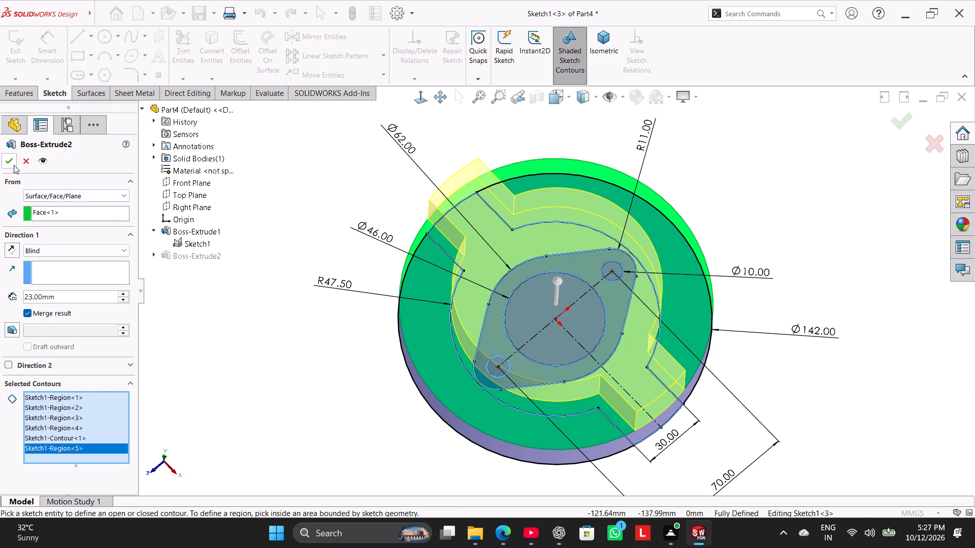
click(13, 162)
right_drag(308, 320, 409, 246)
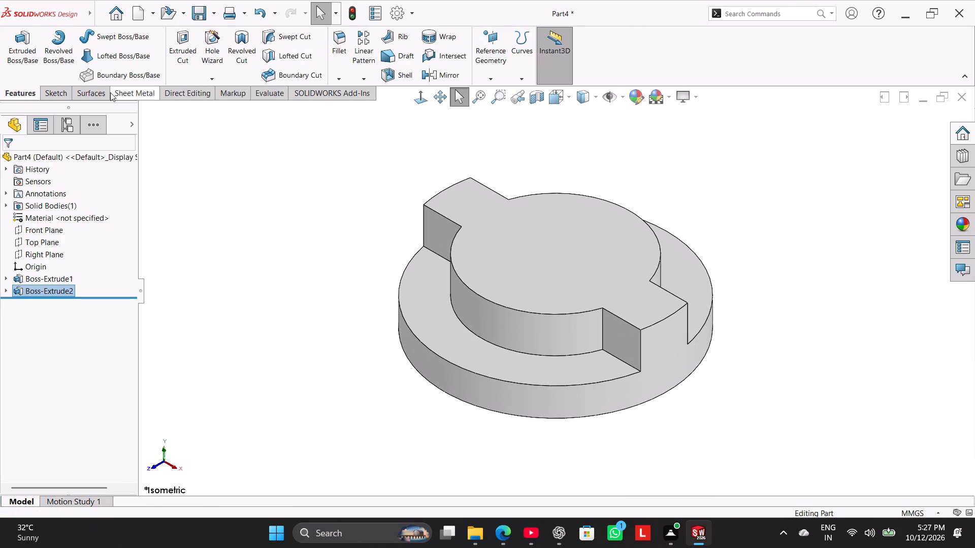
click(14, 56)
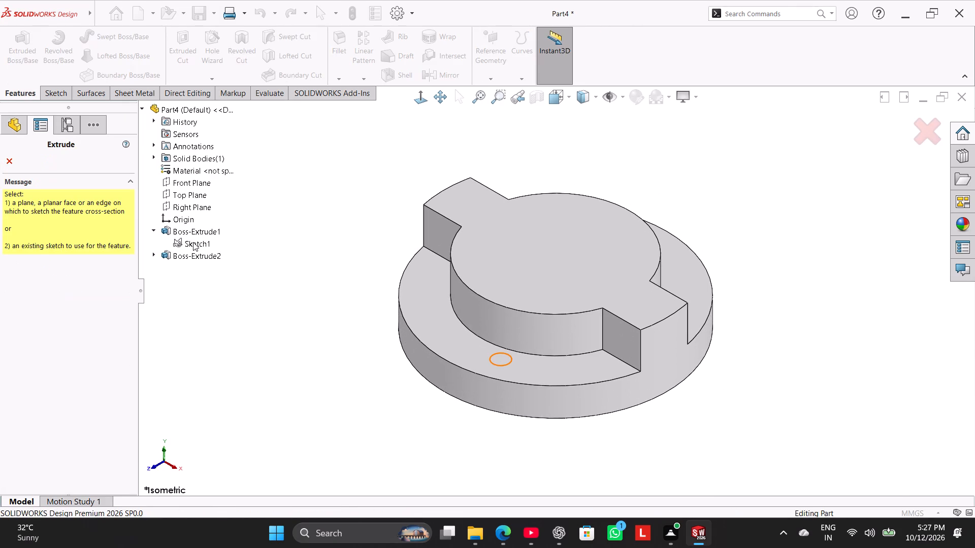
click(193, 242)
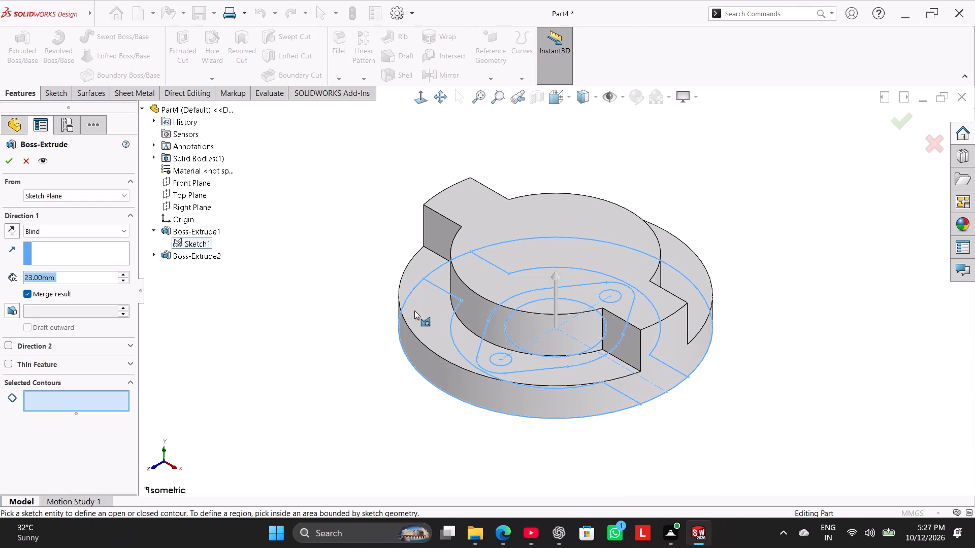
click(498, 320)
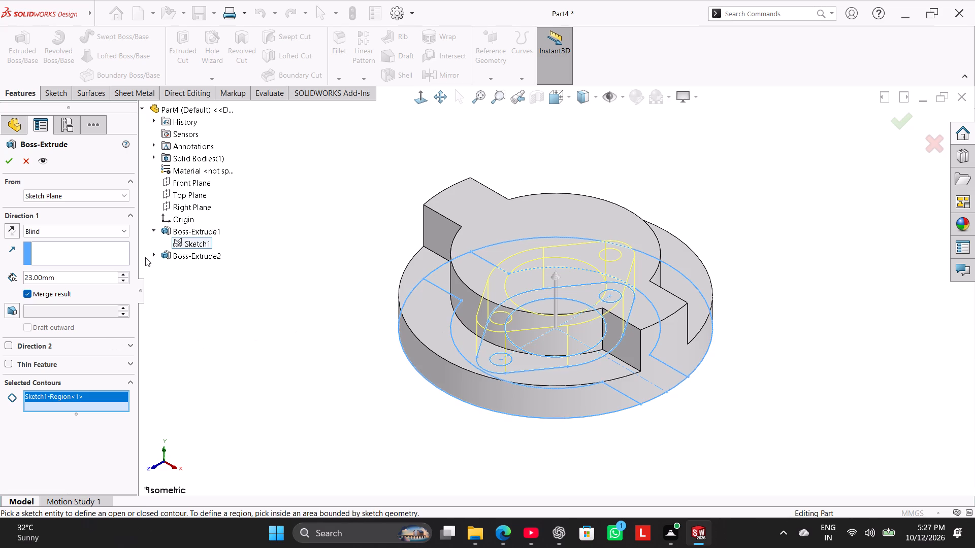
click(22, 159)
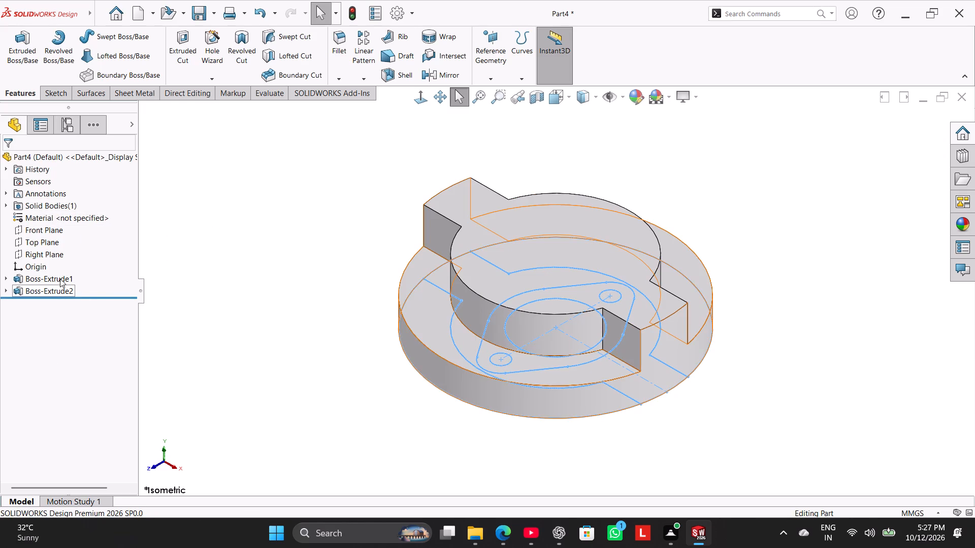
Edit the base extrusion's Sketch1 and delete both 10 mm hole circles from the flange lobes.
right_click(60, 279)
click(92, 250)
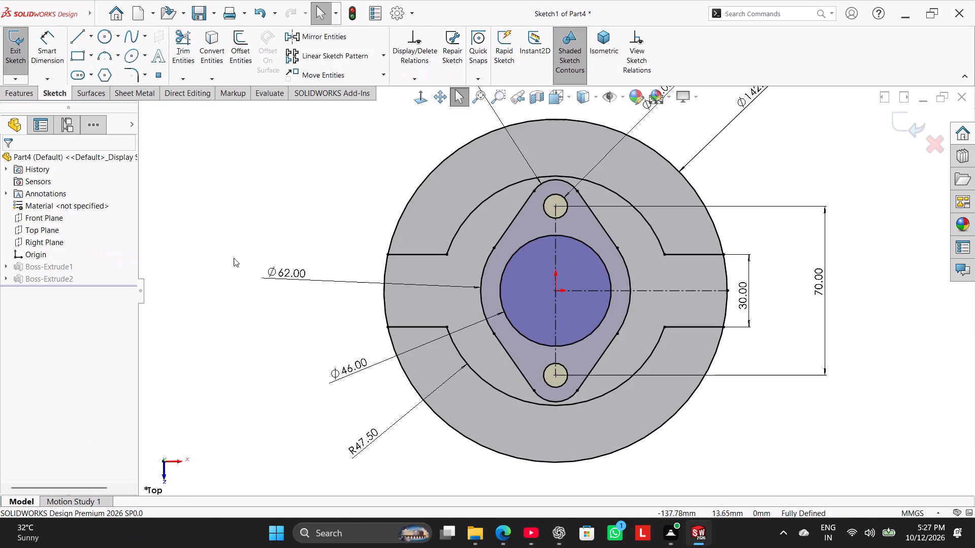
right_click(344, 188)
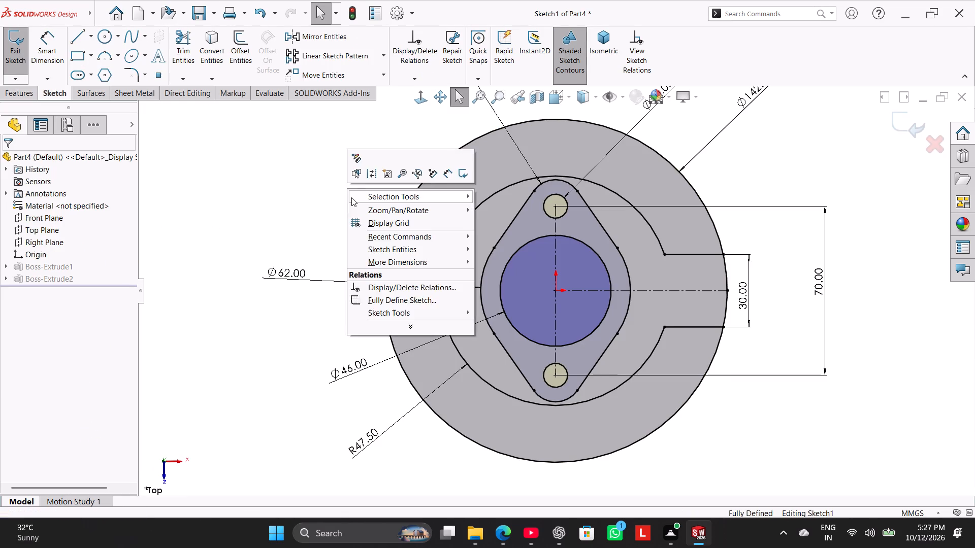
click(327, 201)
scroll(558, 221, up, 1)
right_click(566, 224)
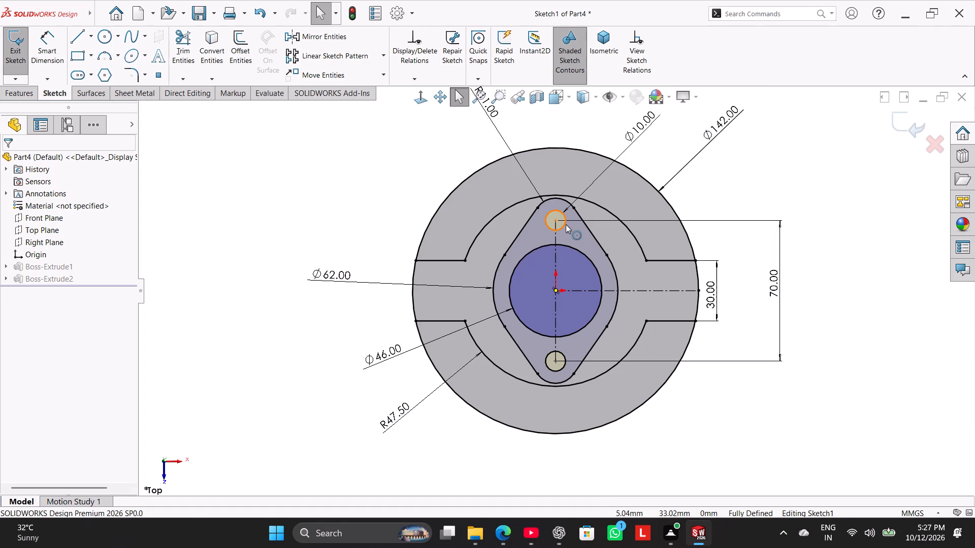
click(596, 375)
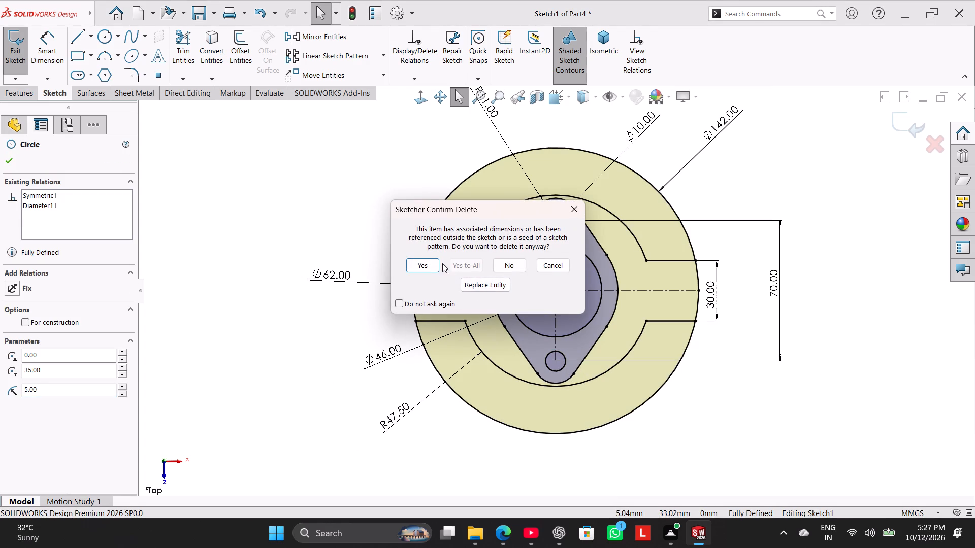
click(437, 263)
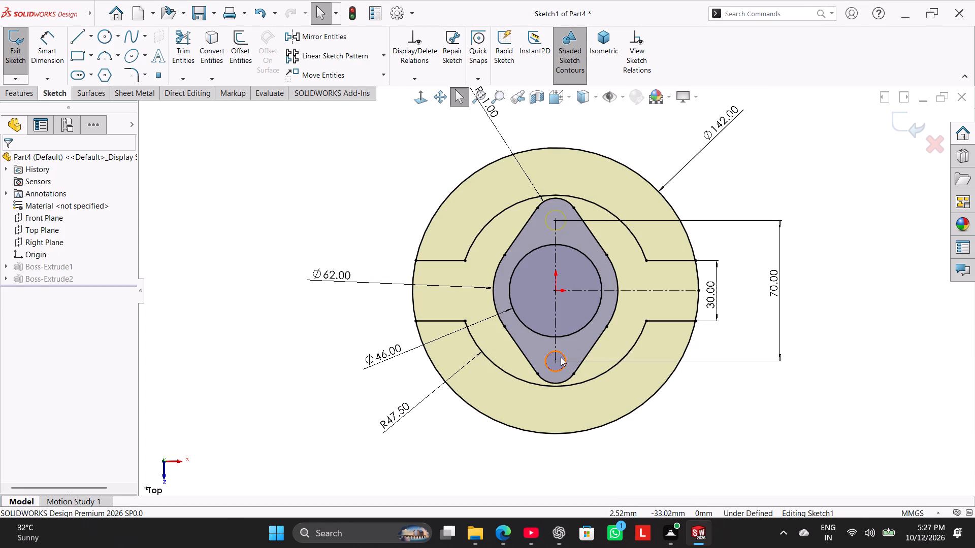
right_click(561, 357)
click(593, 498)
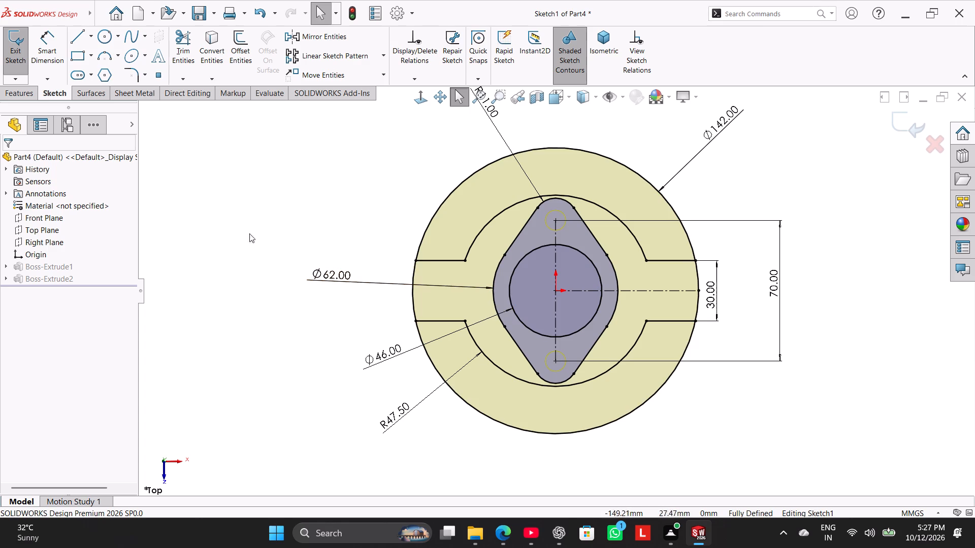
Finish editing Sketch1 and return to the rebuilt part.
click(11, 53)
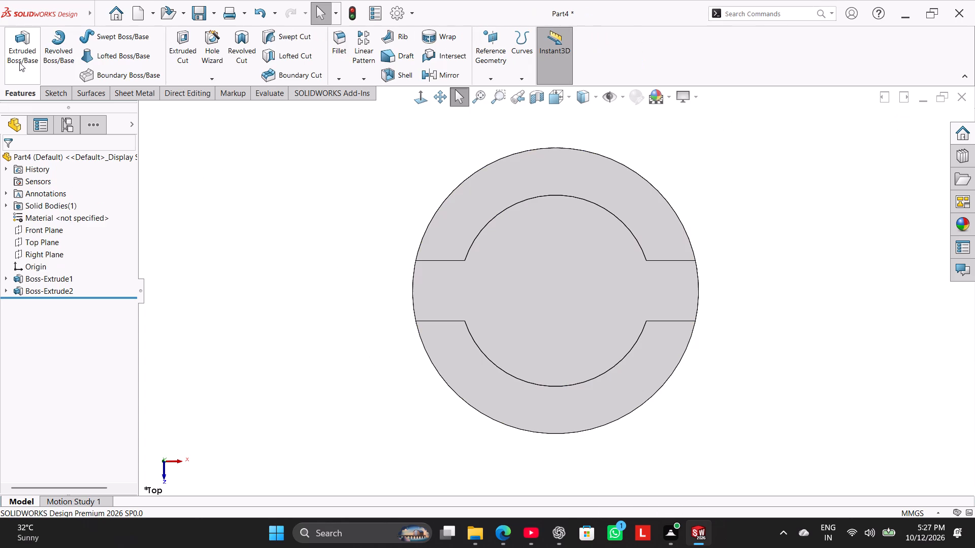
Start a boss extrude reusing Sketch1, with the two-lobed flange region around the Ø46 circle as its contour.
click(19, 56)
click(141, 109)
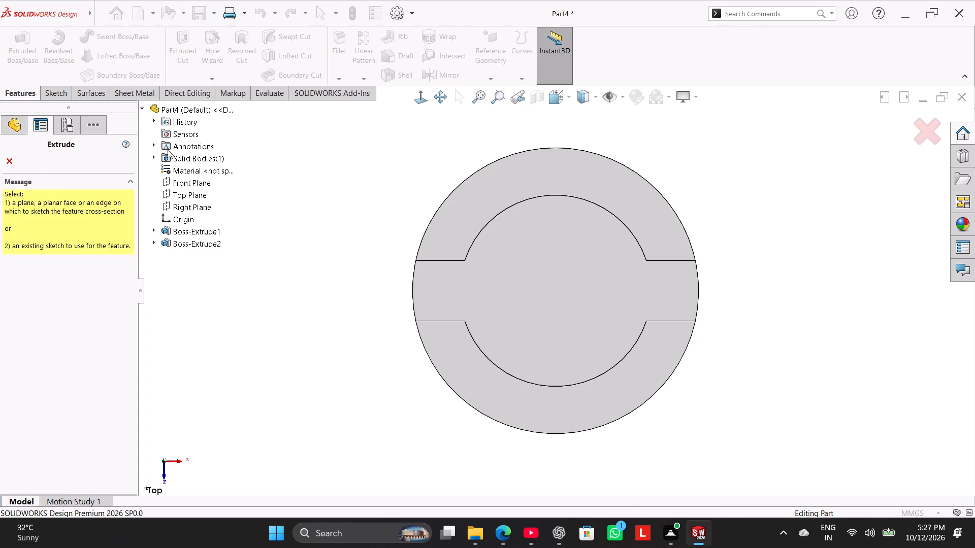
click(153, 243)
click(178, 252)
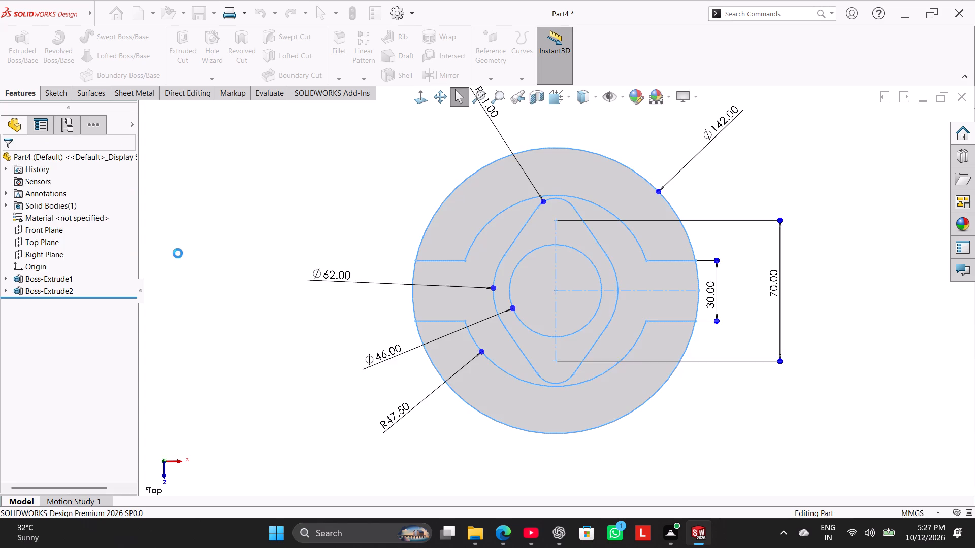
click(542, 225)
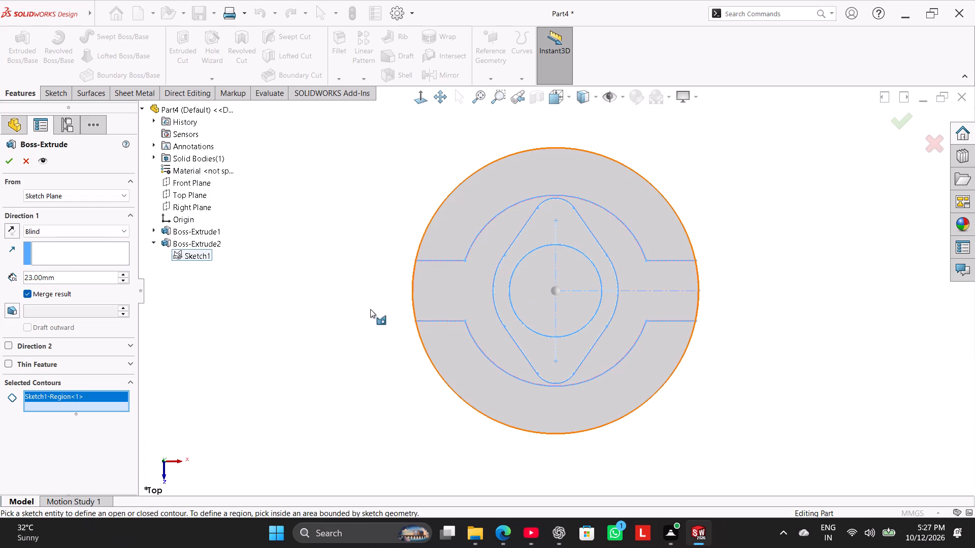
click(324, 321)
middle_drag(324, 322, 317, 223)
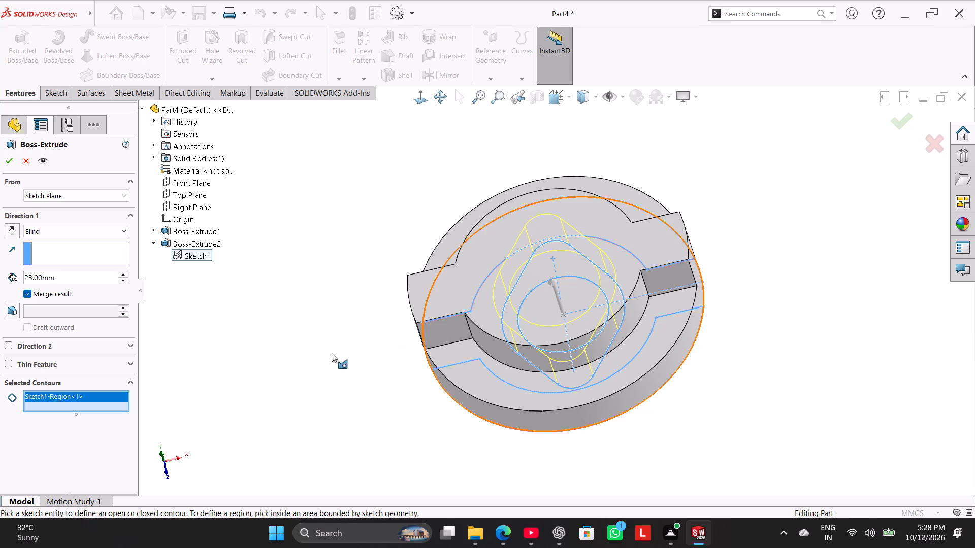
middle_drag(330, 343, 269, 243)
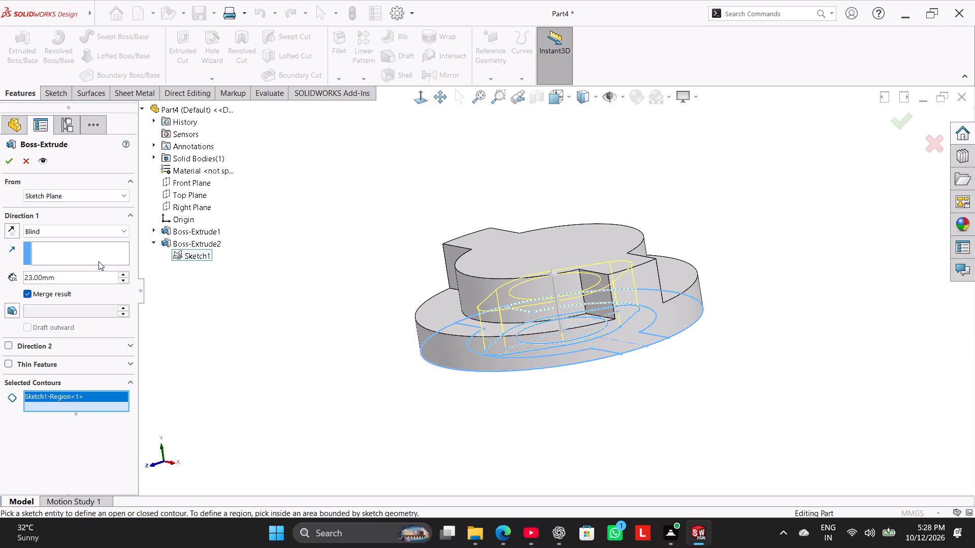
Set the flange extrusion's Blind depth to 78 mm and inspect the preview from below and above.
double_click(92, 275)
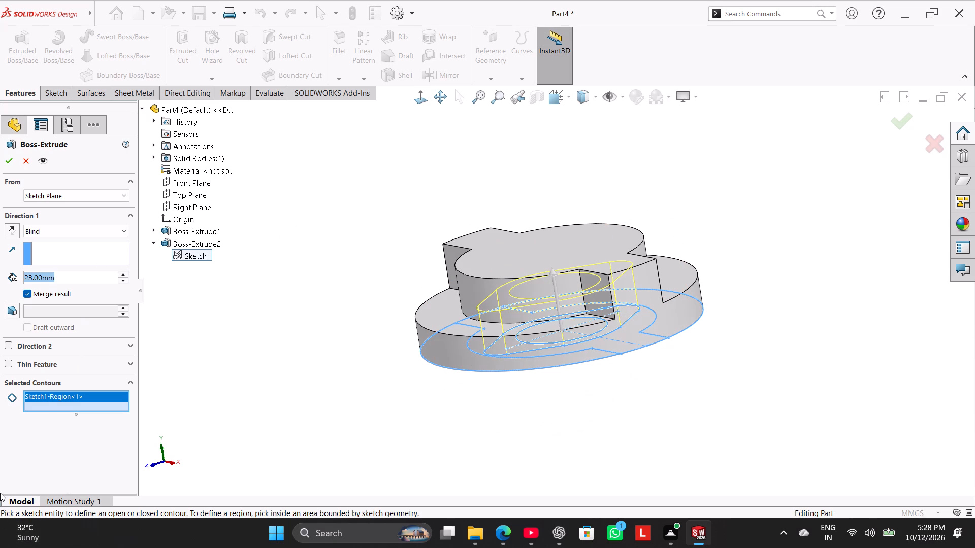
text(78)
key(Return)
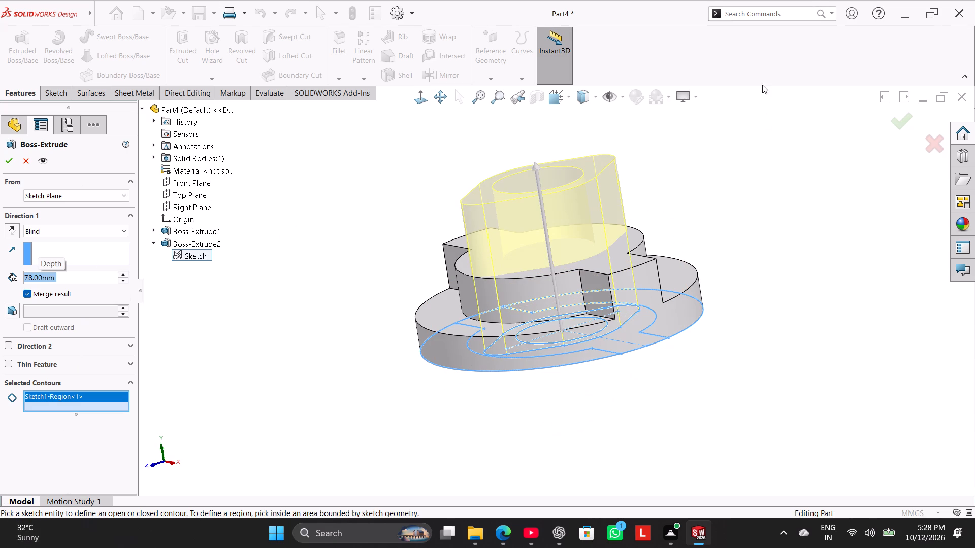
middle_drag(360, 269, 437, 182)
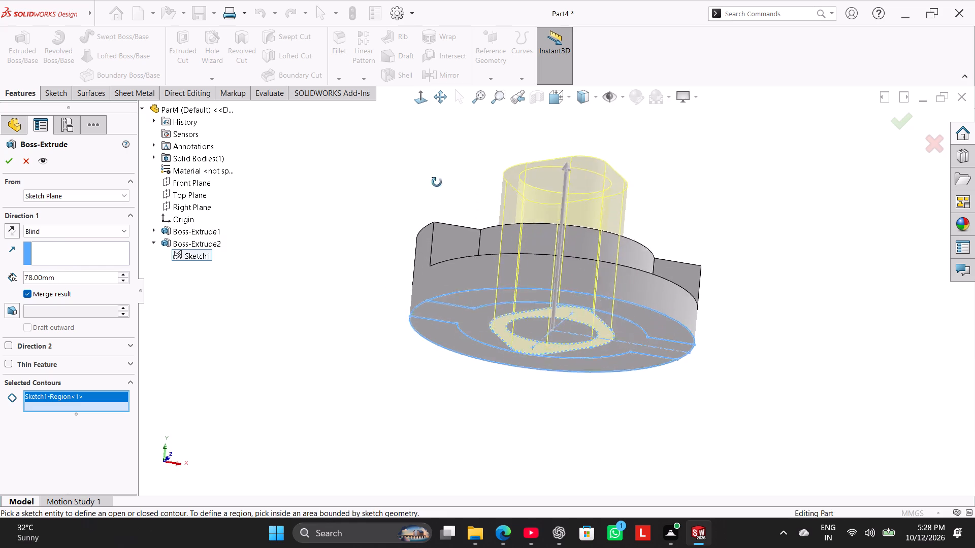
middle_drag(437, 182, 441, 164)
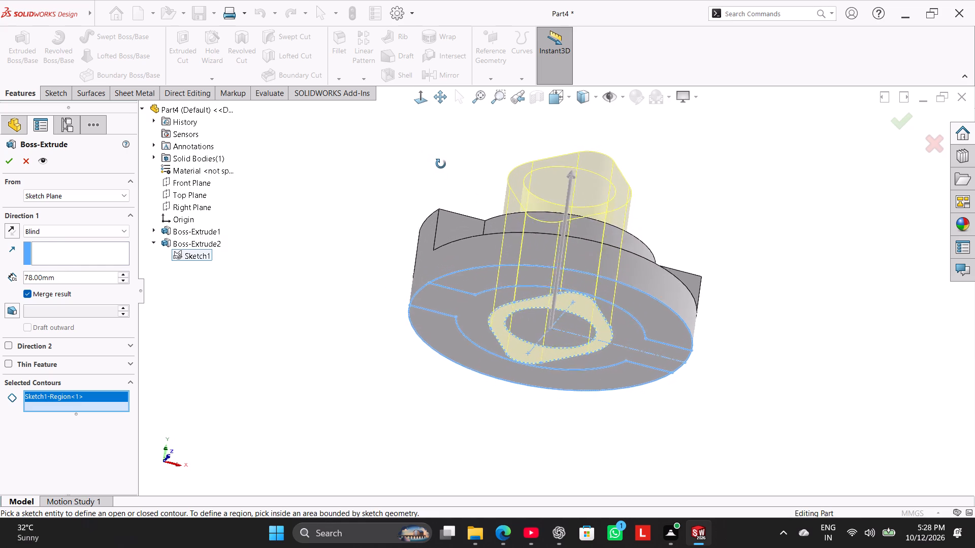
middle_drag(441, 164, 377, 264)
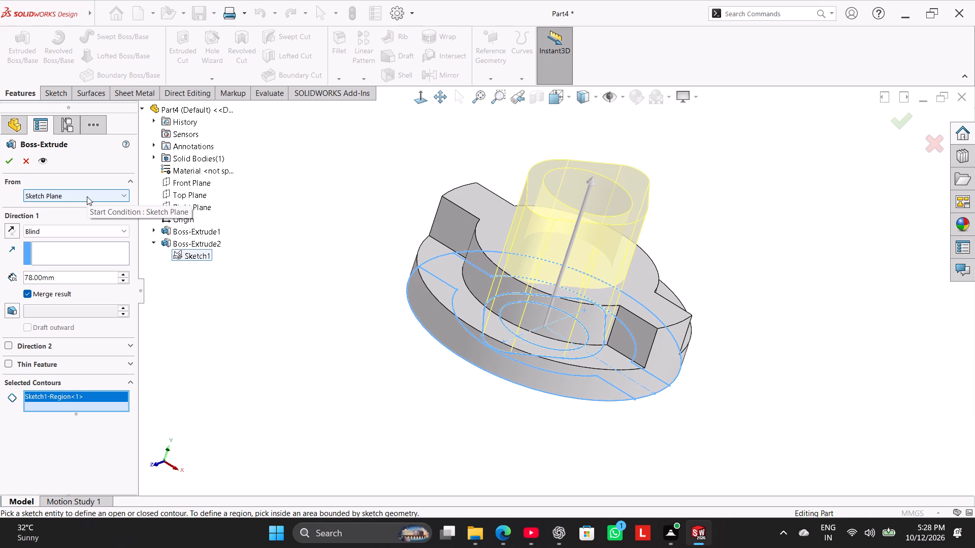
Start the flange extrusion from the slotted boss's top face using Surface/Face/Plane, set its depth to 78-23-18 (37 mm), and complete it.
click(87, 196)
click(86, 214)
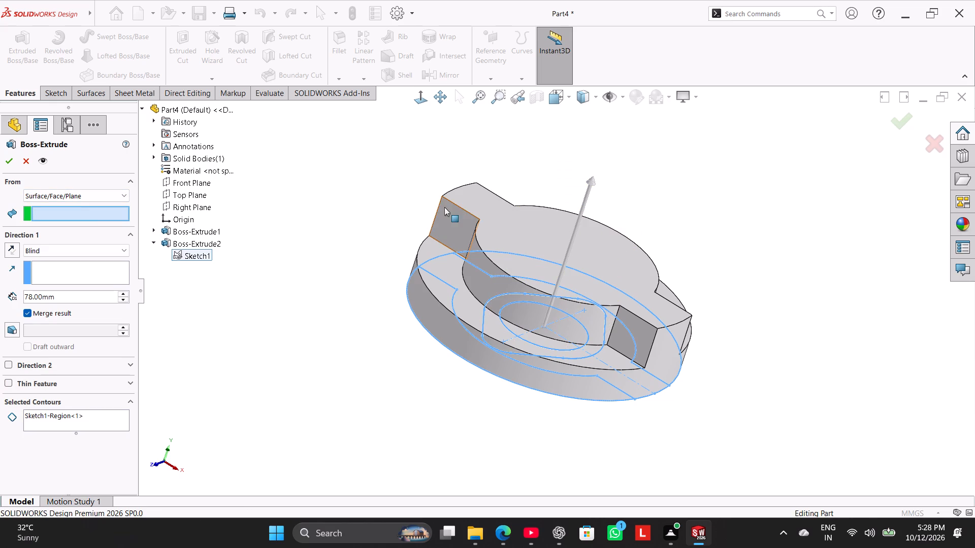
click(472, 203)
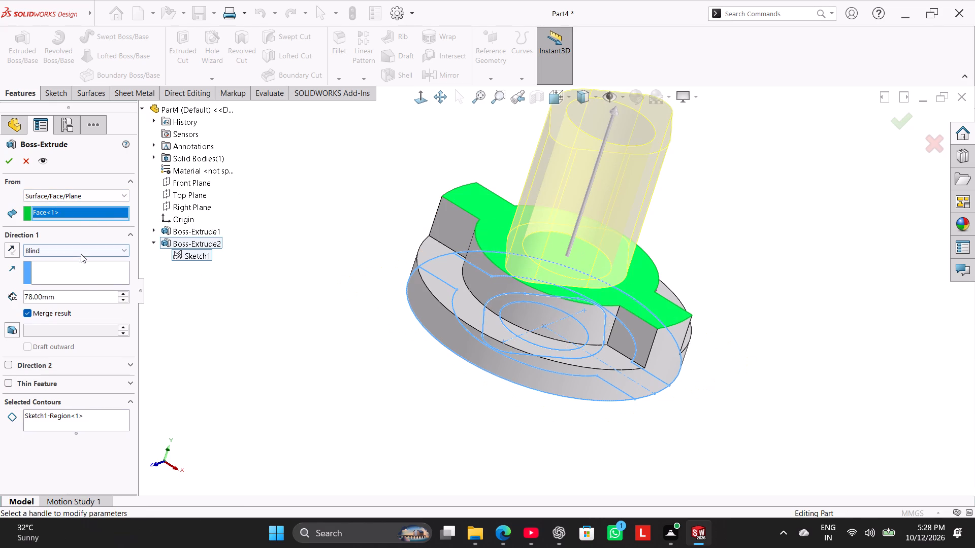
double_click(87, 293)
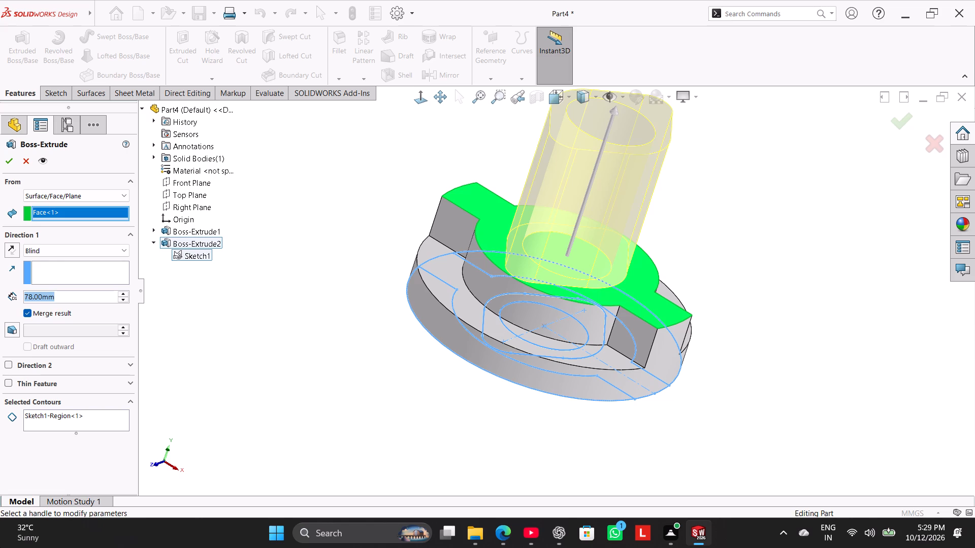
text(78)
key(minus)
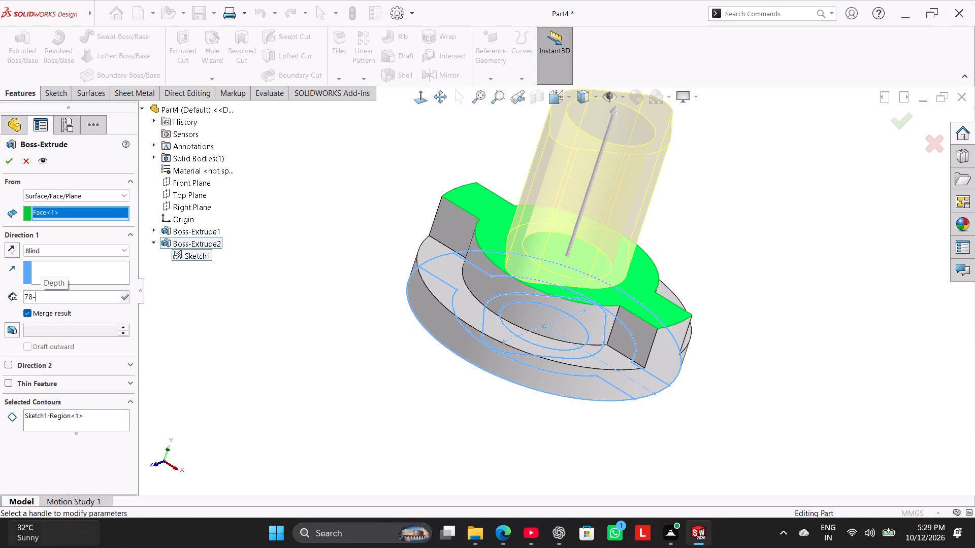
text(23)
key(minus)
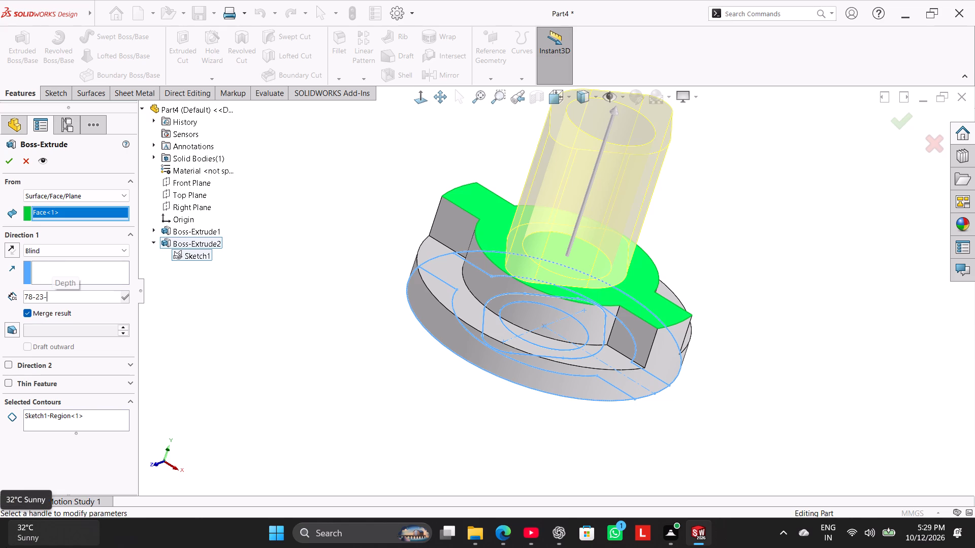
text(18)
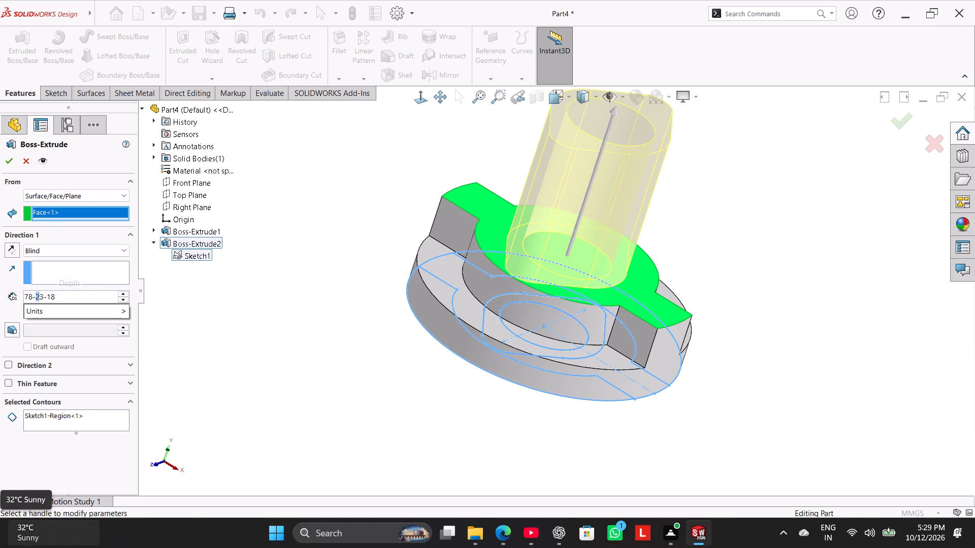
key(Return)
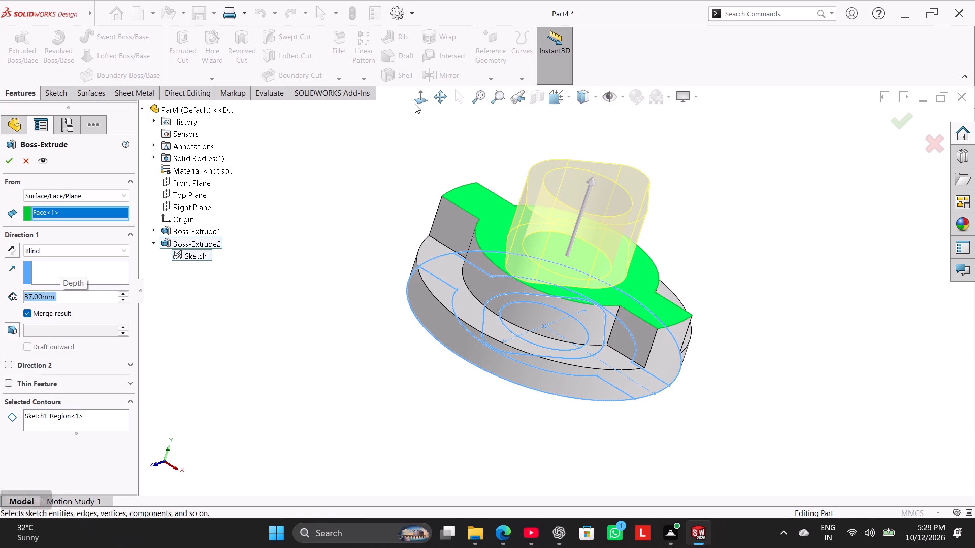
click(6, 160)
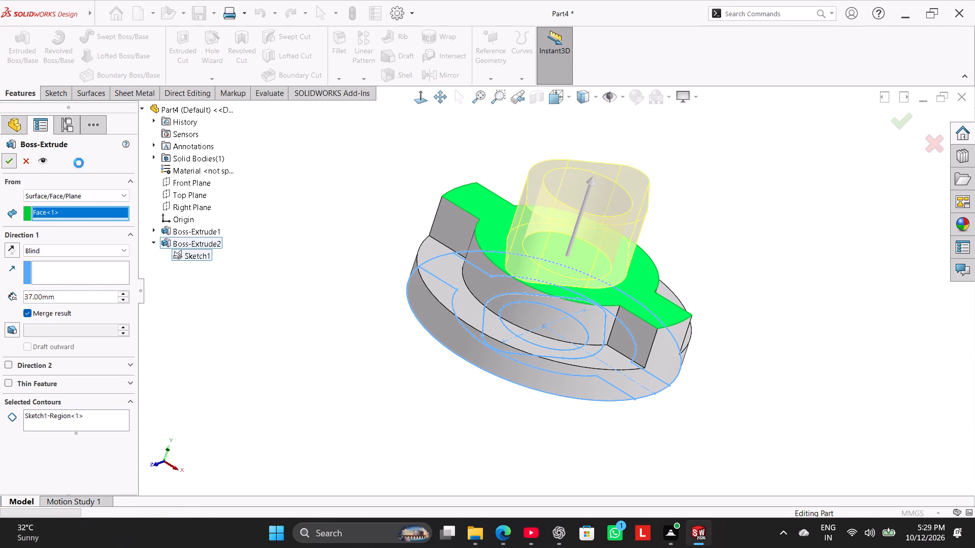
Show the part in isometric view and give the whole part a red appearance from the standard colour swatches.
right_drag(253, 211, 411, 170)
click(218, 311)
right_drag(274, 292, 425, 202)
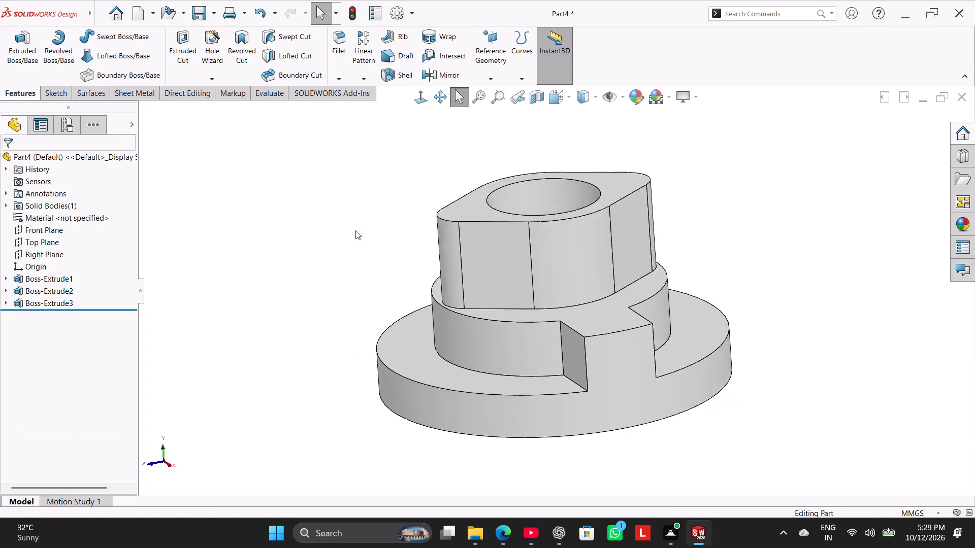
click(271, 250)
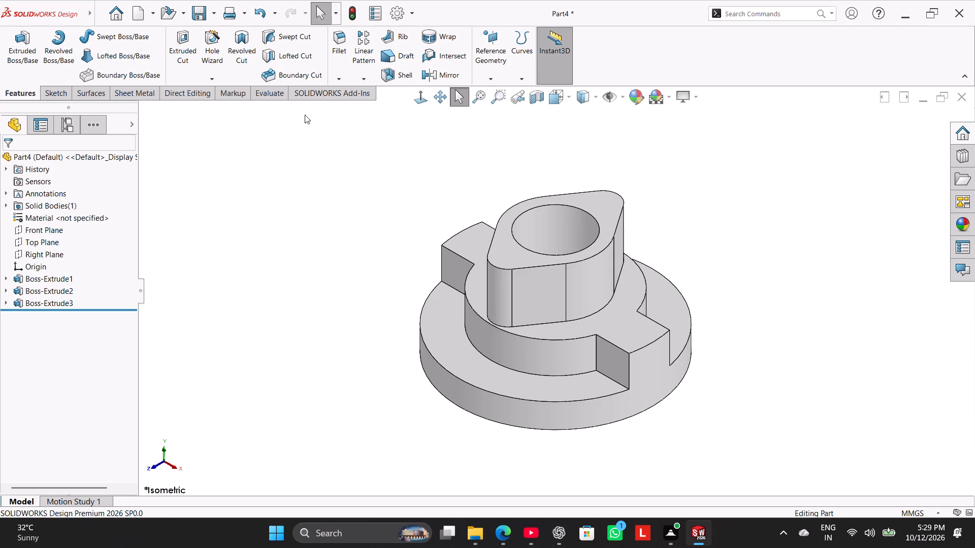
click(631, 97)
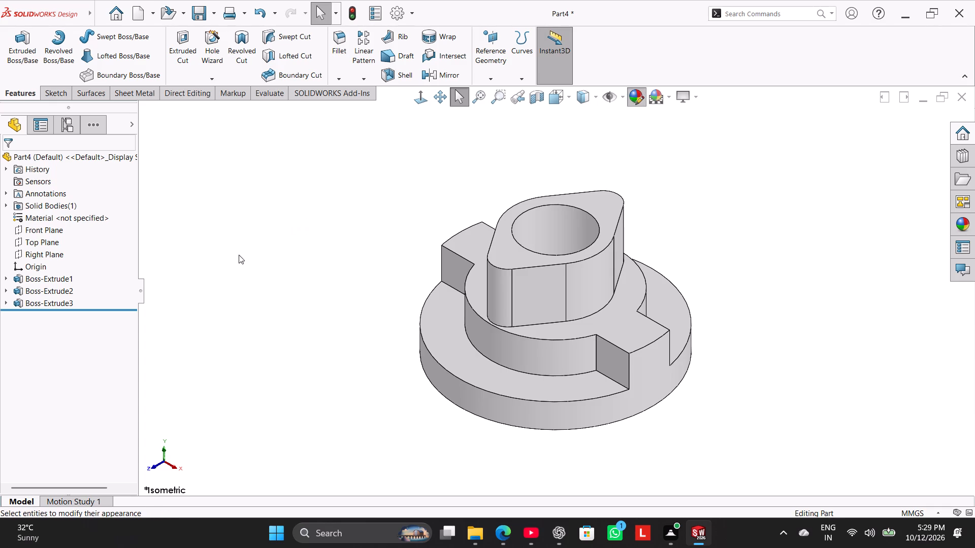
drag(136, 288, 125, 350)
click(38, 388)
click(38, 390)
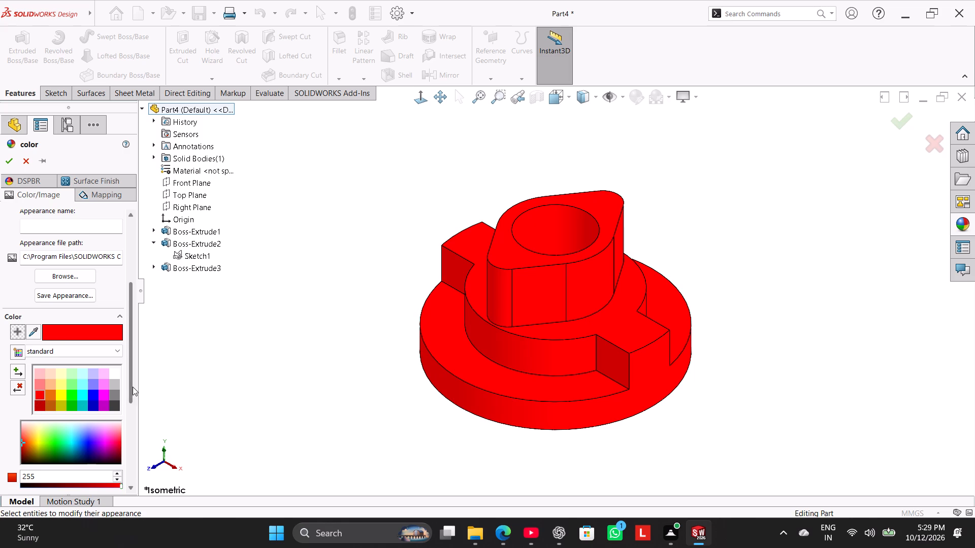
Adjust the part's appearance colour to RGB 213, 15, 23.
drag(133, 387, 133, 410)
click(108, 427)
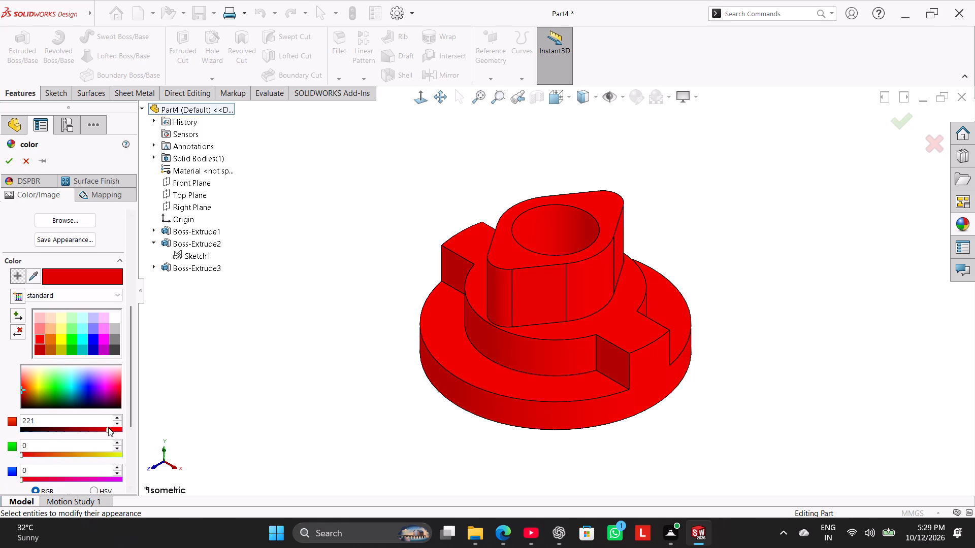
click(99, 432)
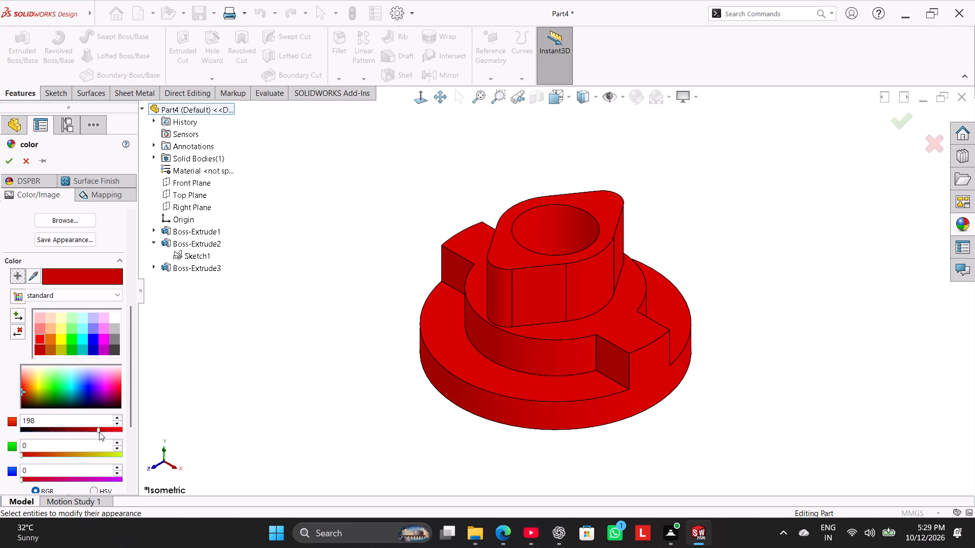
click(103, 431)
click(32, 454)
click(26, 454)
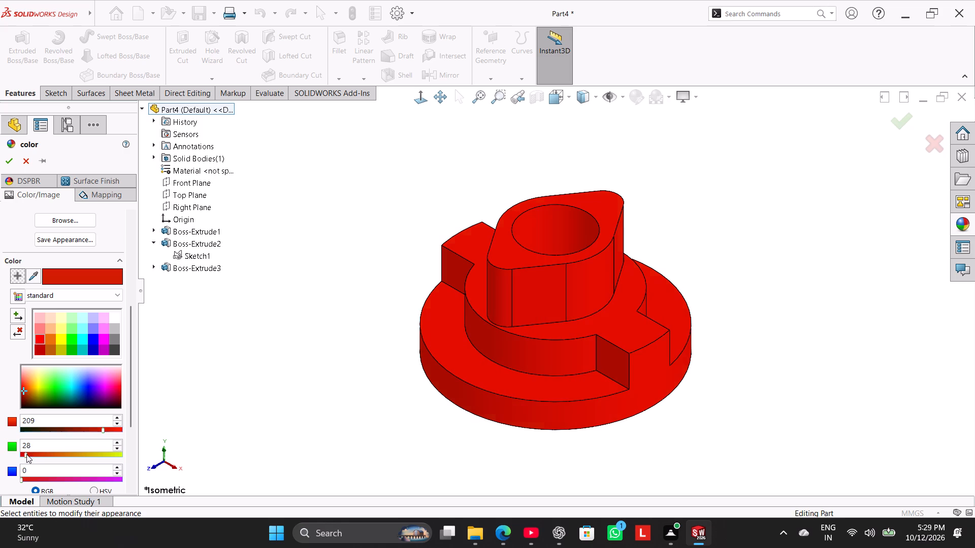
click(43, 454)
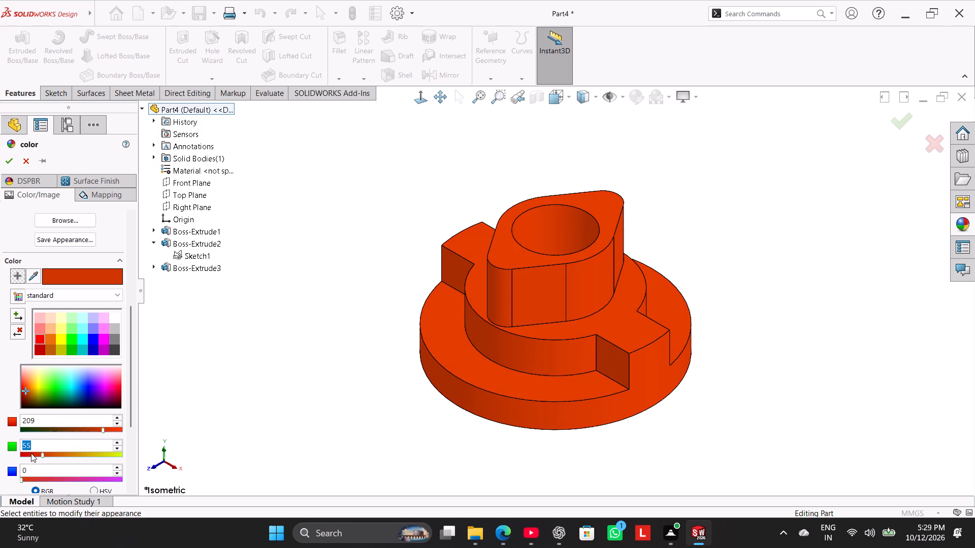
click(31, 453)
click(28, 478)
click(30, 478)
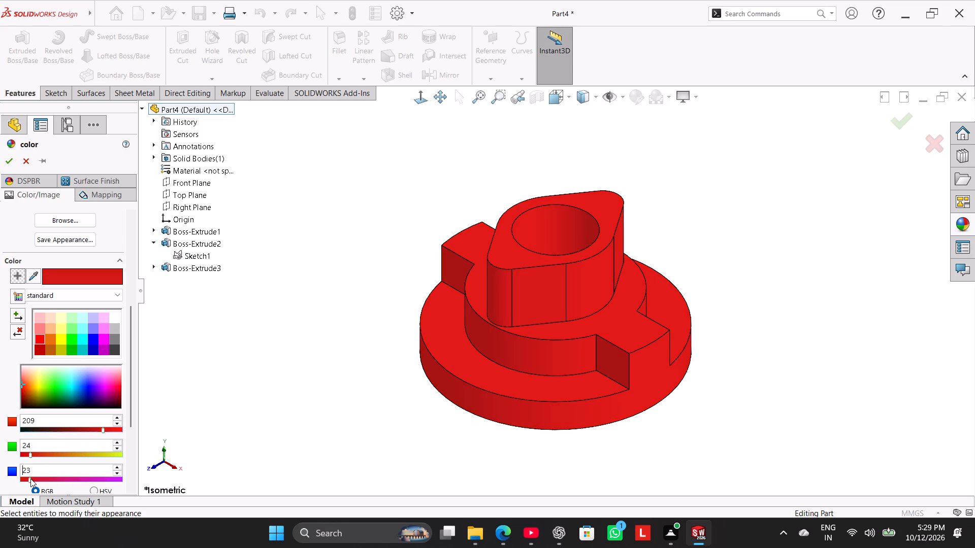
click(27, 453)
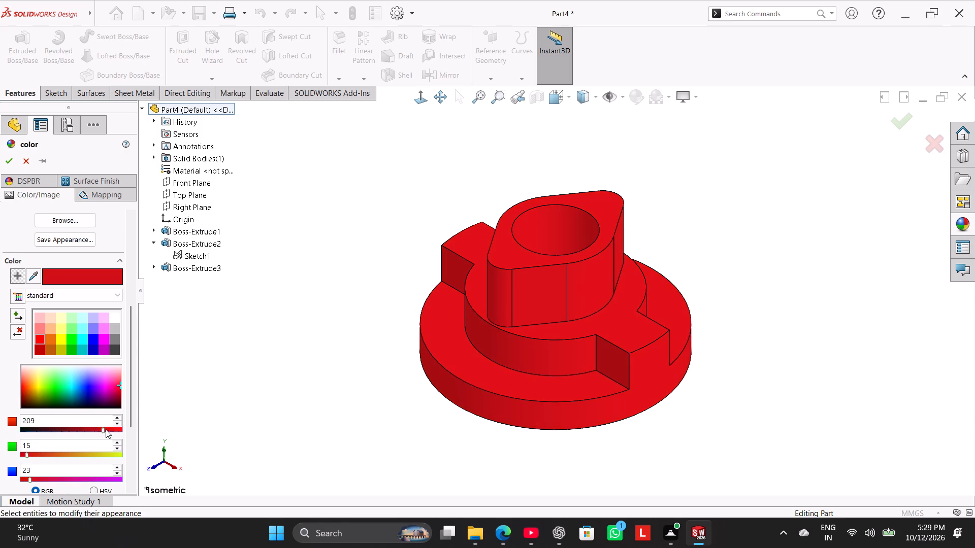
click(113, 428)
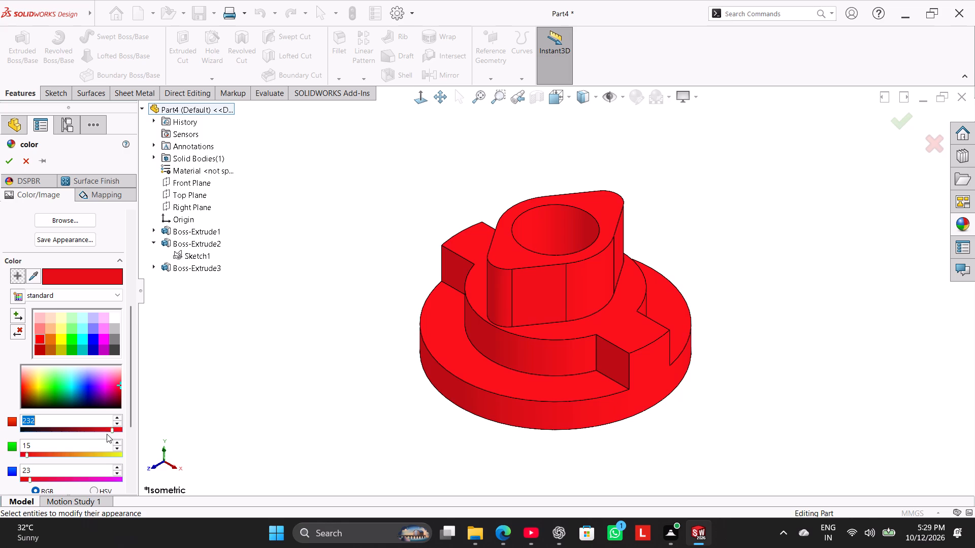
click(105, 432)
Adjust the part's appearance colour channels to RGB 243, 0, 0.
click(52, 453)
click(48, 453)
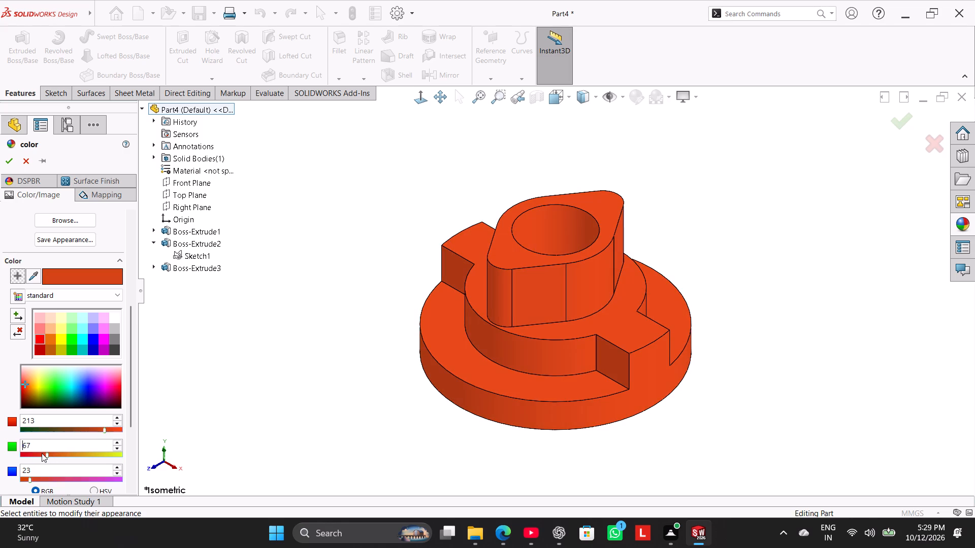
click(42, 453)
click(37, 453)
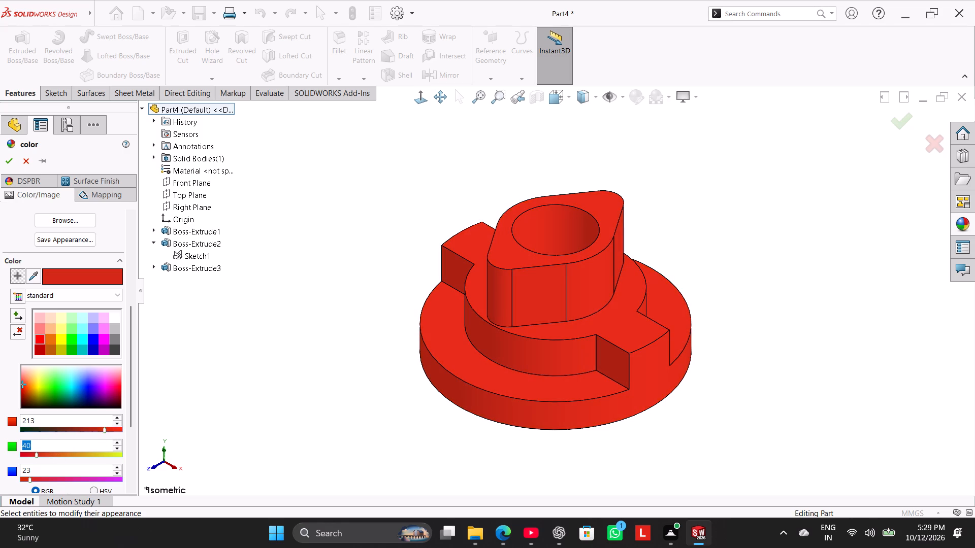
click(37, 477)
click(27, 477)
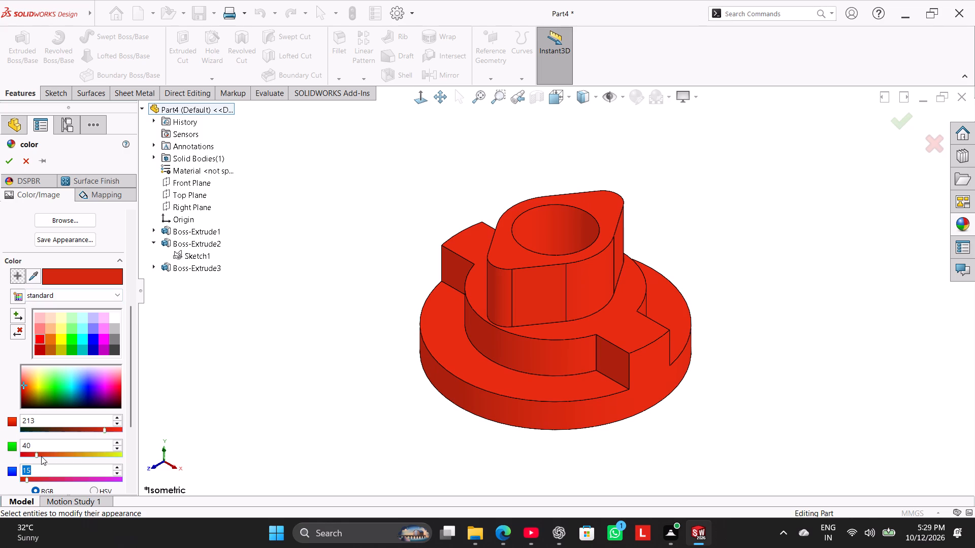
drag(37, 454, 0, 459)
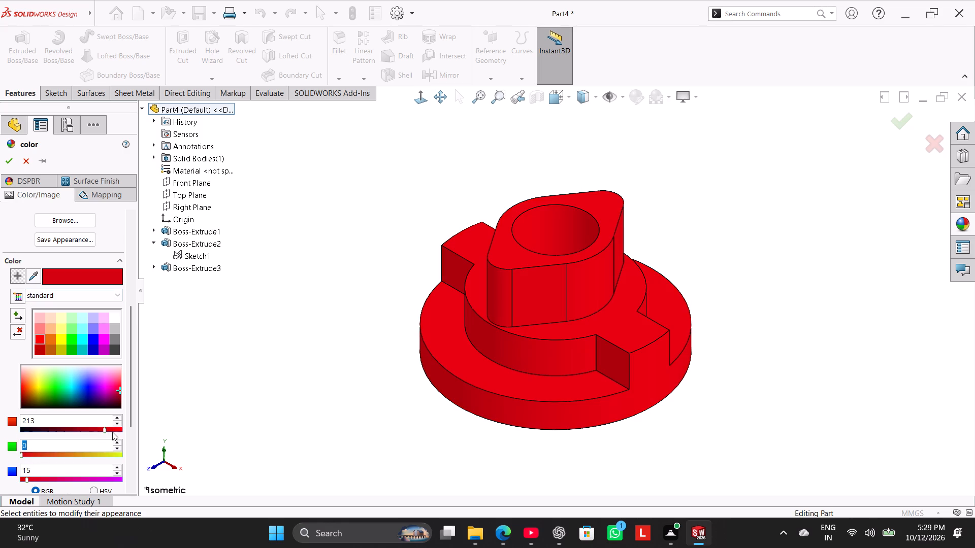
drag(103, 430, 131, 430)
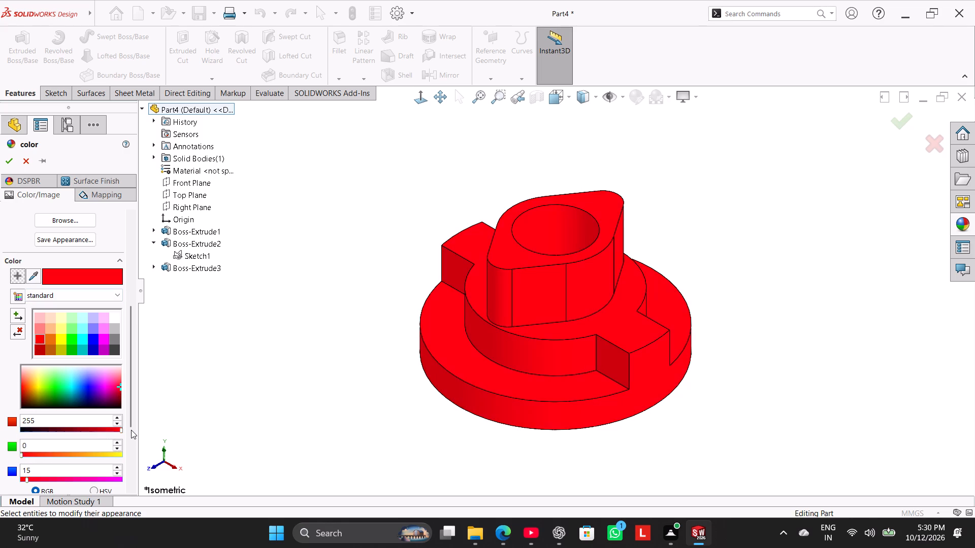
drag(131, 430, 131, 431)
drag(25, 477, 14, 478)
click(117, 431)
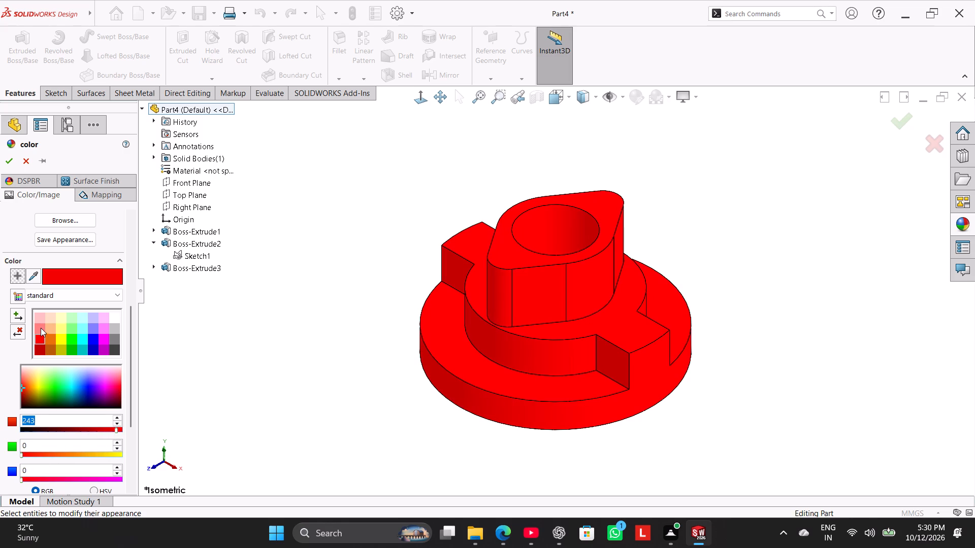
Pick the pure red standard swatch (RGB 255, 0, 0), apply the appearance and return the part to isometric view.
click(41, 327)
click(41, 333)
click(8, 156)
right_drag(245, 304, 684, 199)
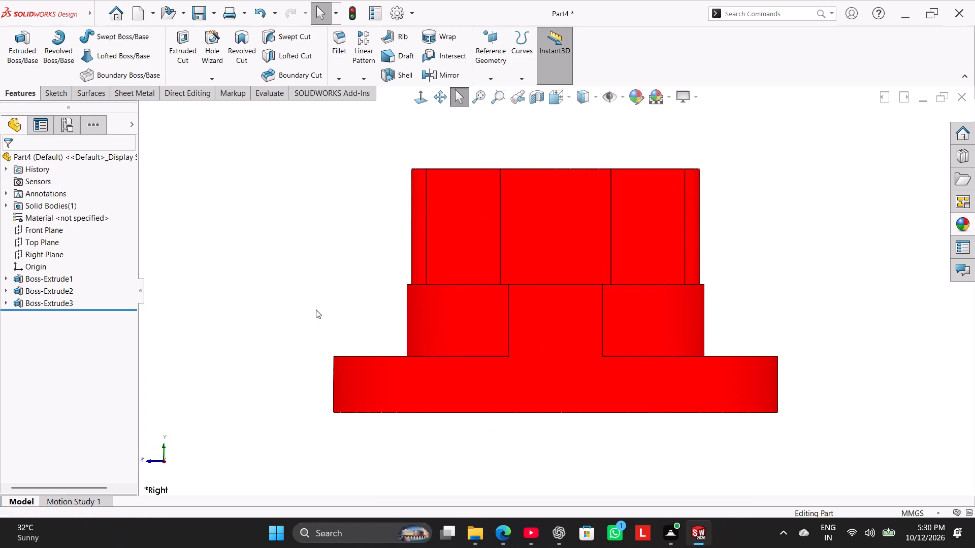
right_drag(314, 299, 495, 209)
click(291, 263)
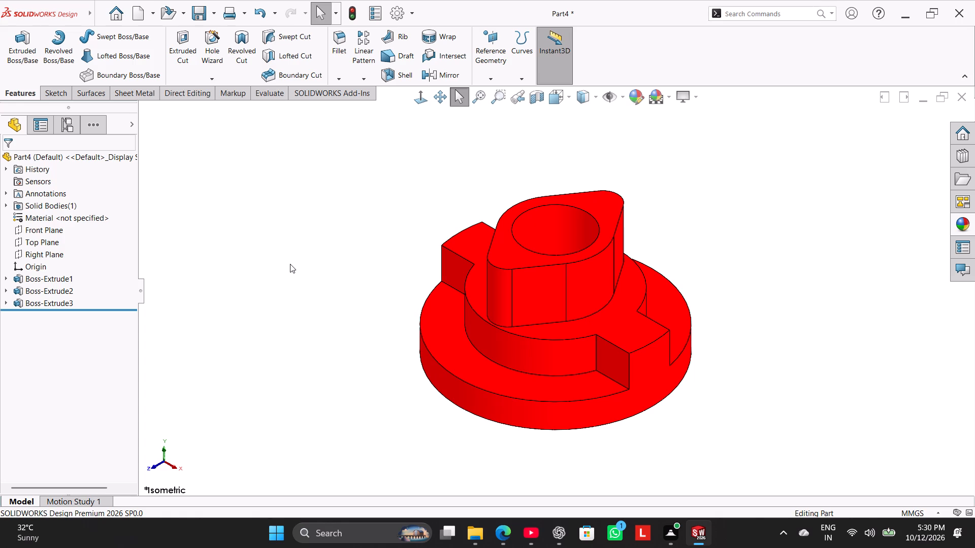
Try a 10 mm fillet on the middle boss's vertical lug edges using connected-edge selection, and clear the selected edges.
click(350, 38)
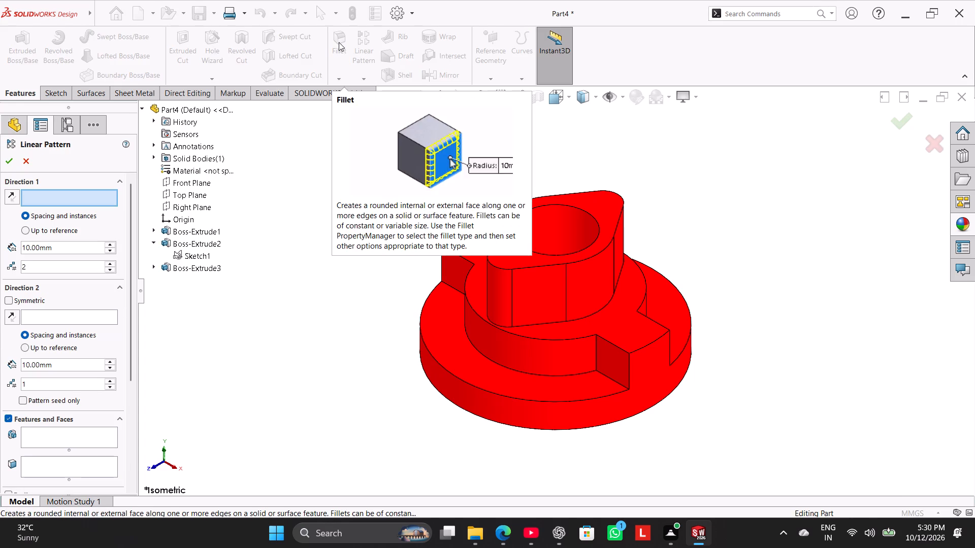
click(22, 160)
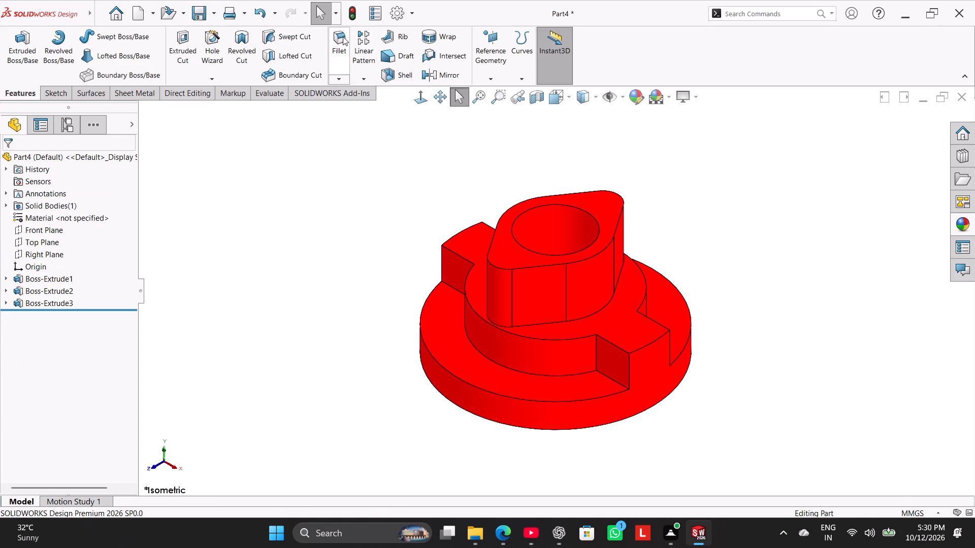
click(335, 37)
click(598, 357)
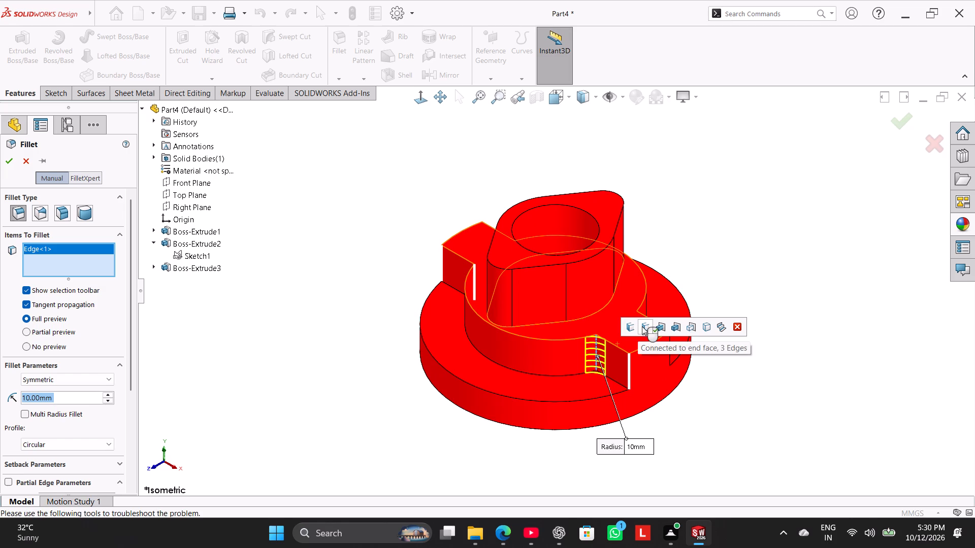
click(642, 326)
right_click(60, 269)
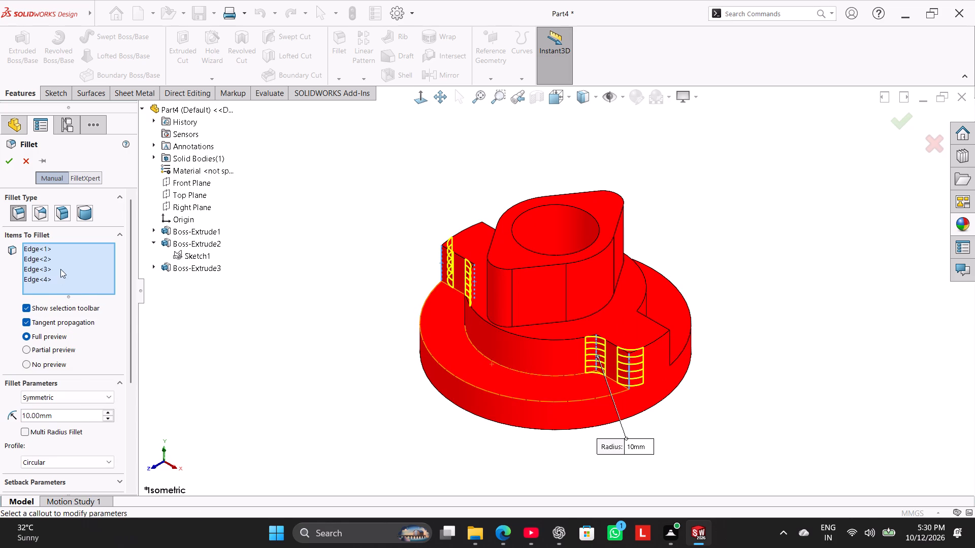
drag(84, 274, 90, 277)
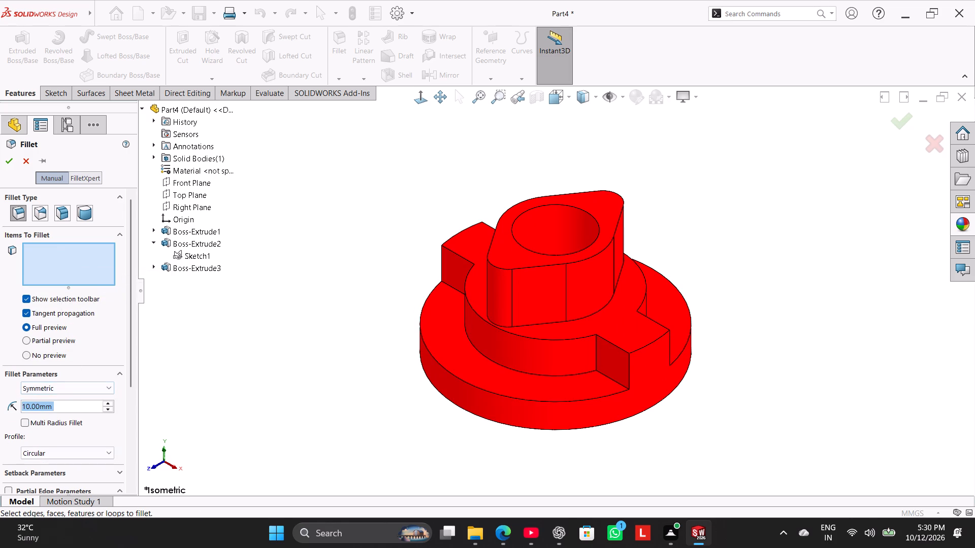
Fillet the four vertical edges where the middle boss's two lugs meet its round body with an 8 mm radius.
key(8)
key(Return)
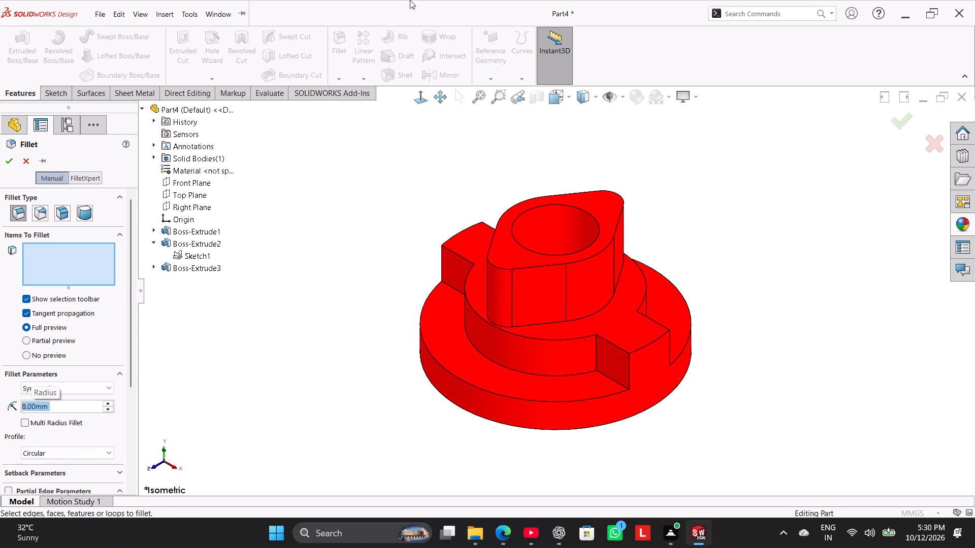
click(596, 345)
middle_drag(689, 232, 616, 357)
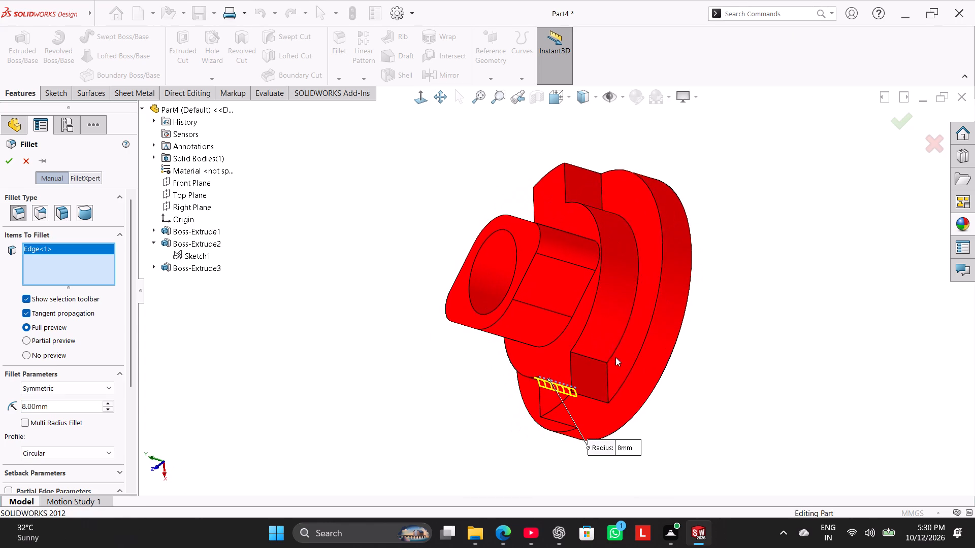
click(578, 355)
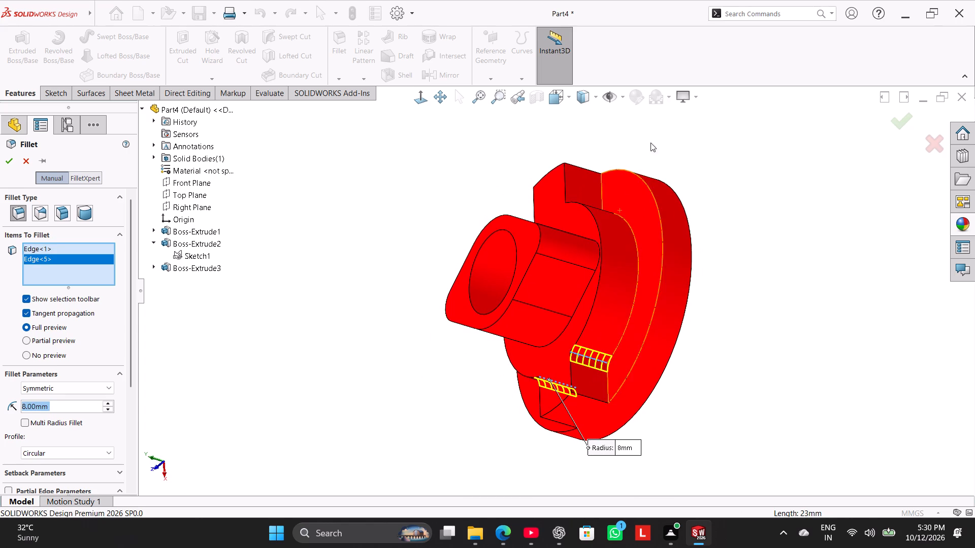
middle_drag(660, 134, 653, 321)
scroll(652, 319, down, 1)
click(556, 207)
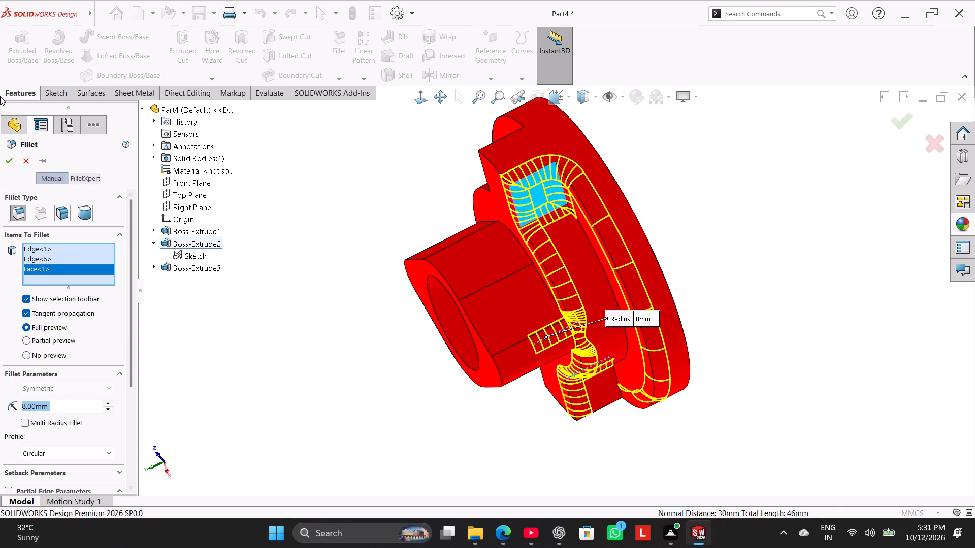
right_click(68, 269)
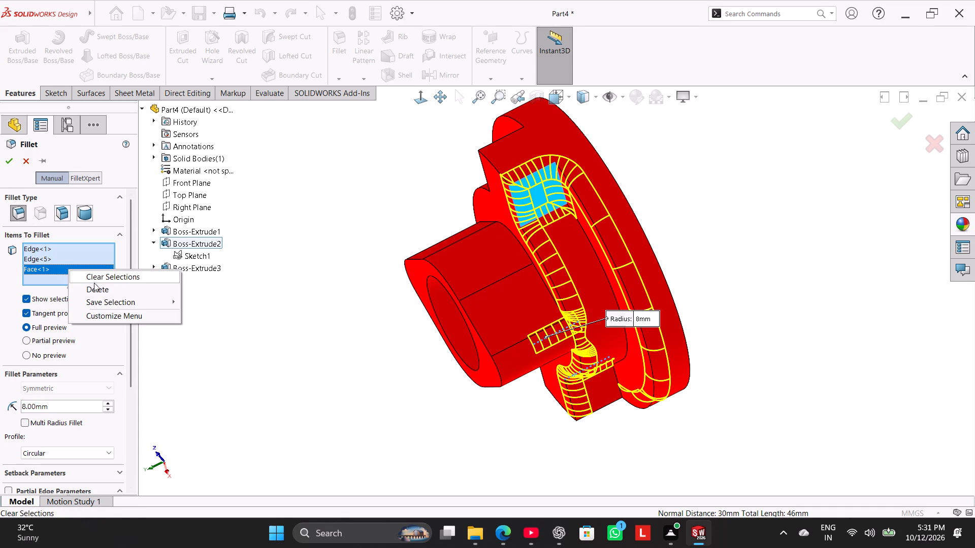
click(100, 290)
click(536, 218)
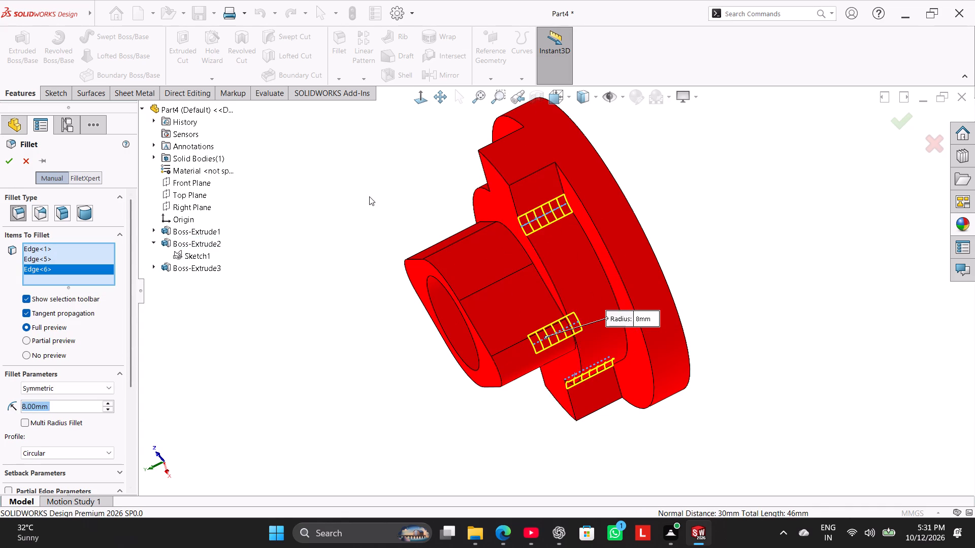
middle_drag(407, 216, 519, 295)
click(546, 177)
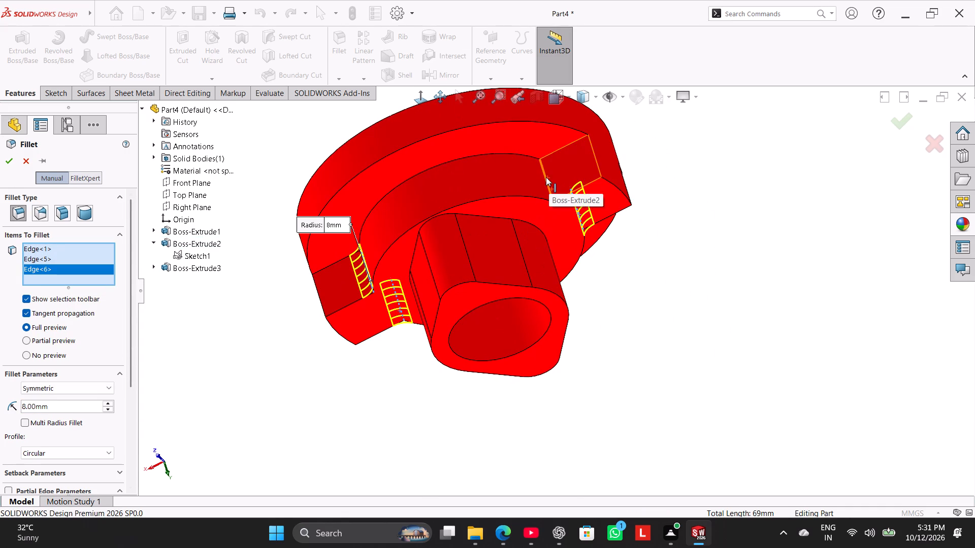
right_drag(320, 385, 462, 253)
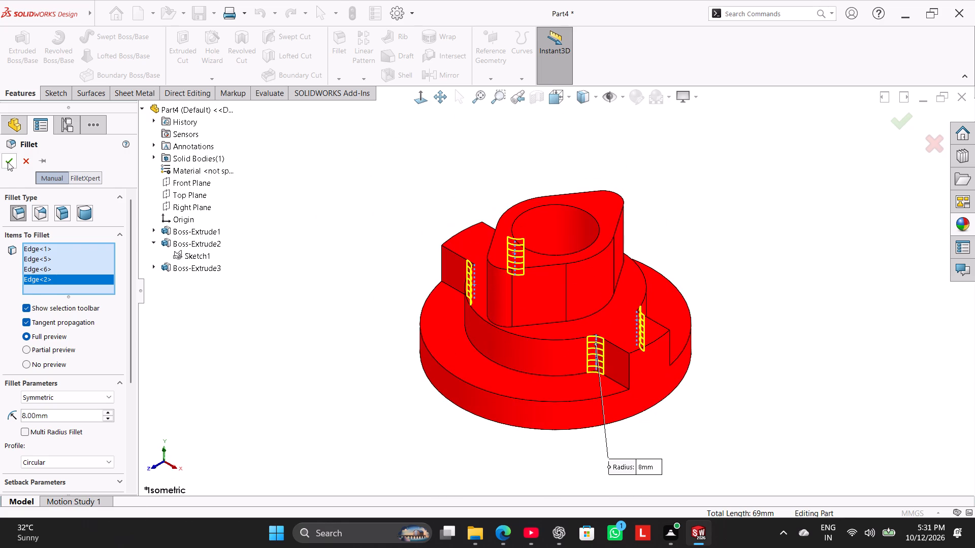
click(8, 162)
Start a Hole Wizard legacy hole and set its type to Counterbored.
right_drag(228, 258, 396, 202)
right_drag(272, 261, 423, 140)
click(278, 219)
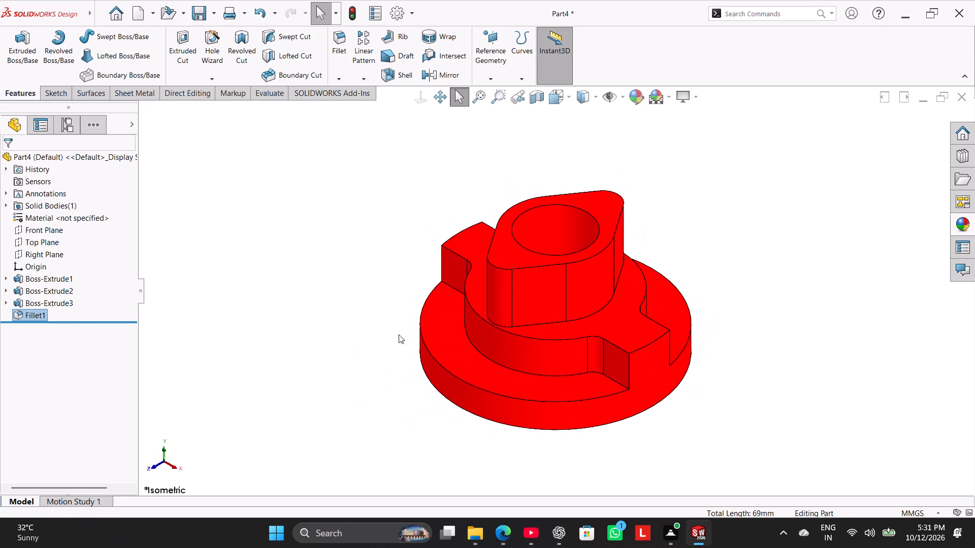
click(216, 61)
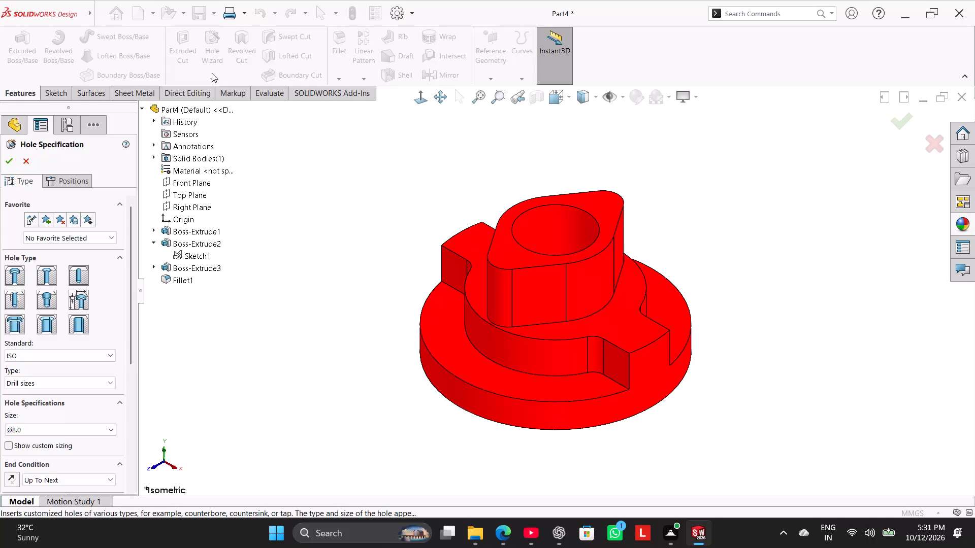
click(84, 300)
click(109, 307)
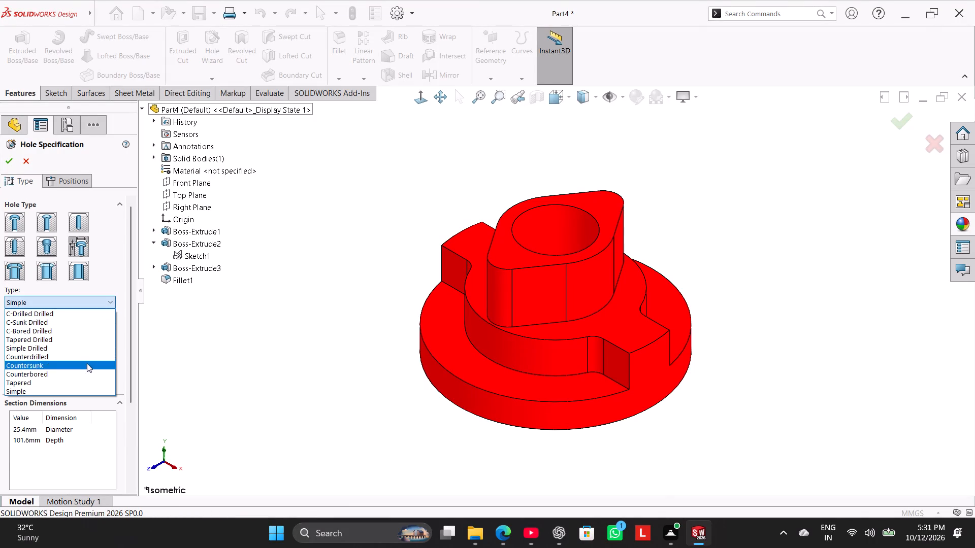
click(88, 370)
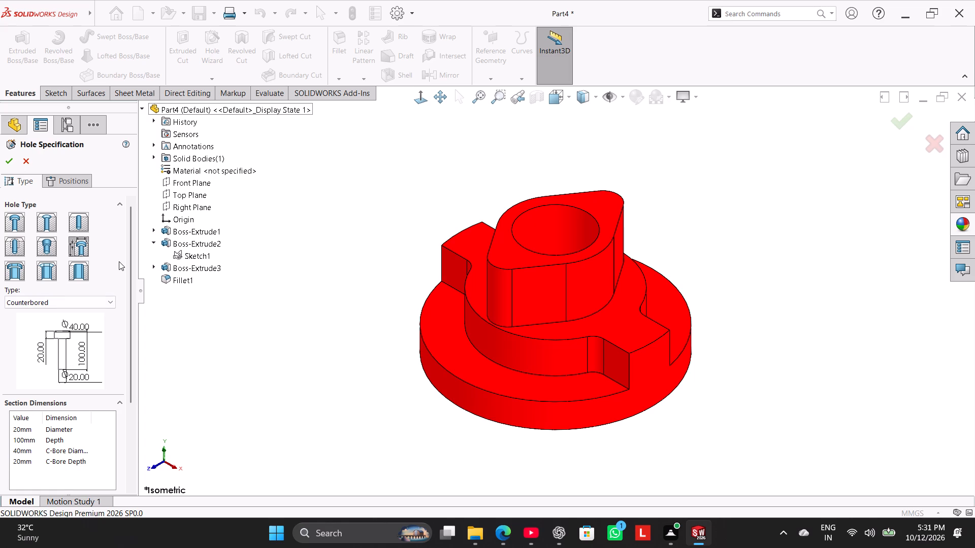
drag(130, 269, 135, 298)
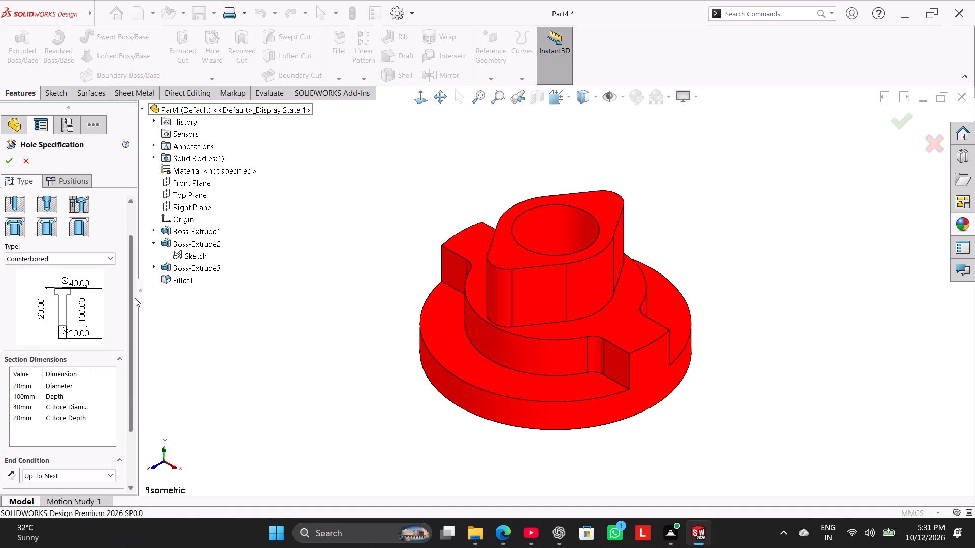
drag(135, 298, 133, 303)
Set the hole's counterbore diameter to 18 mm in the section dimensions.
double_click(23, 399)
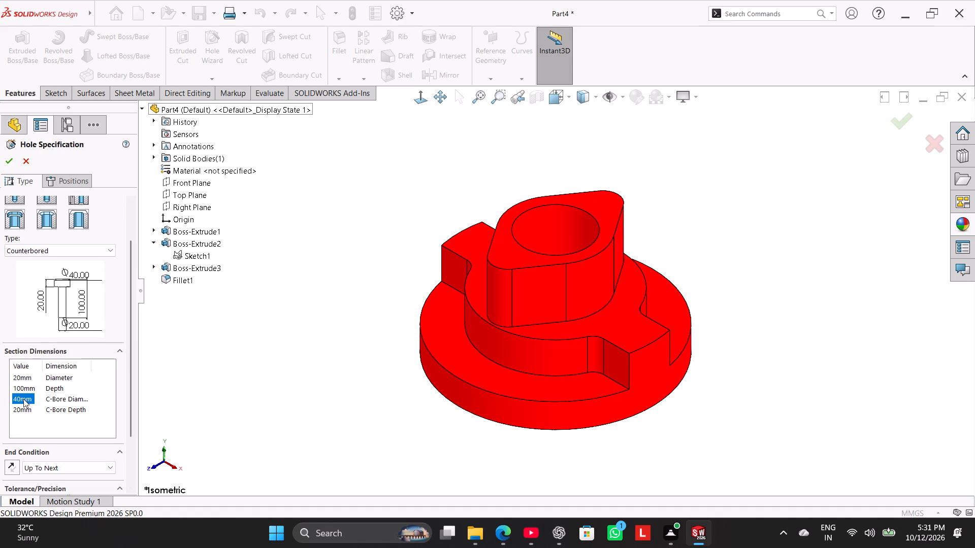
text(18)
key(Return)
Set the counterbored hole's through diameter to 11 mm in the section dimensions.
click(20, 375)
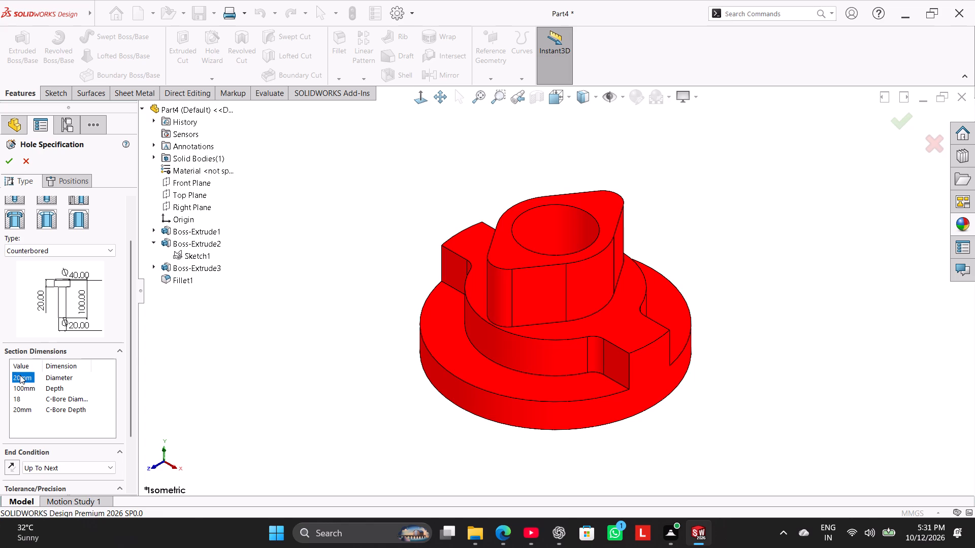
key(1)
key(1)
click(23, 374)
text(11)
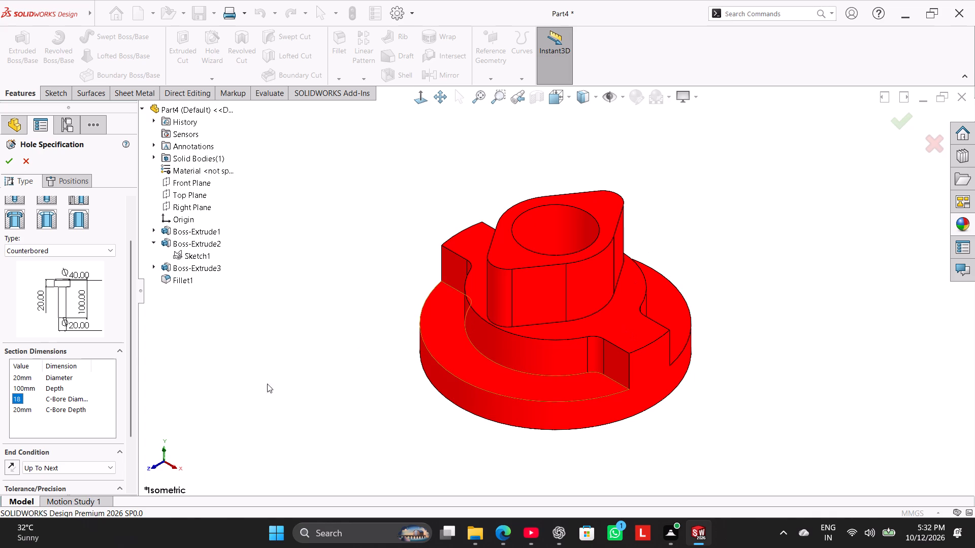
double_click(19, 375)
key(1)
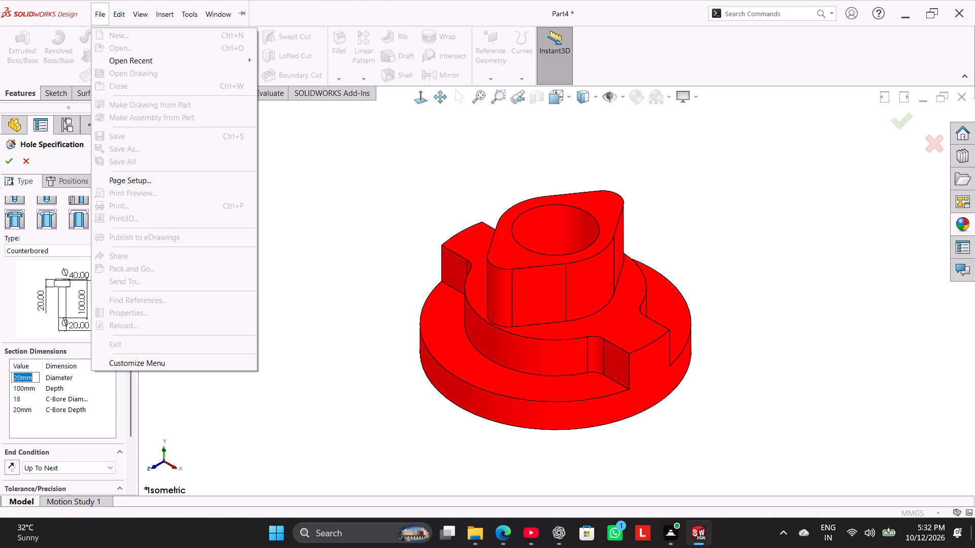
key(1)
click(335, 357)
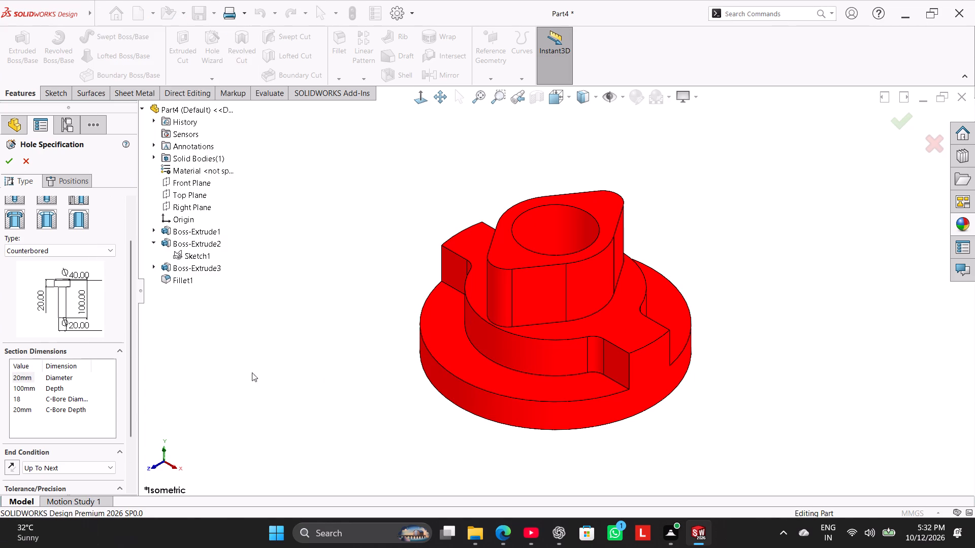
double_click(29, 374)
text(11)
key(Return)
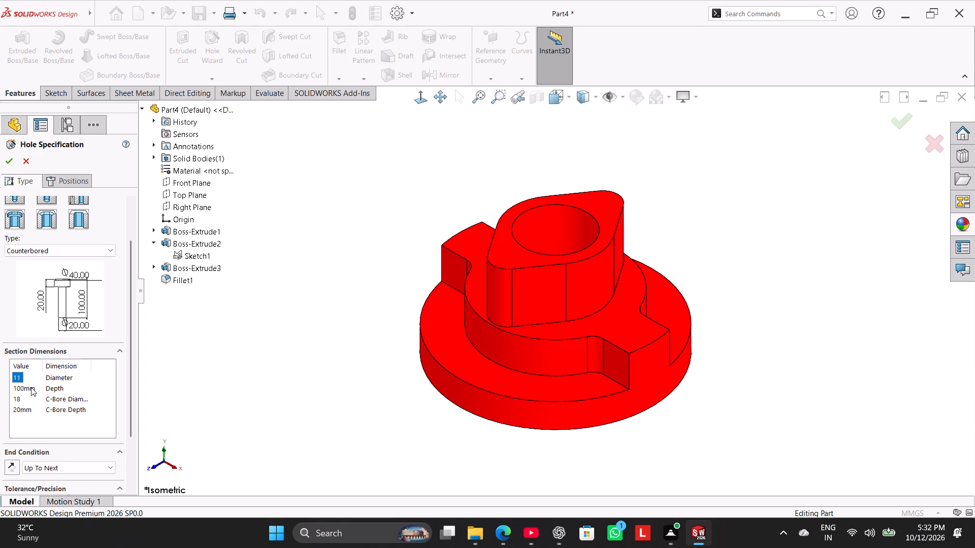
Set the hole's counterbore depth to 11 mm in the section dimensions.
double_click(31, 387)
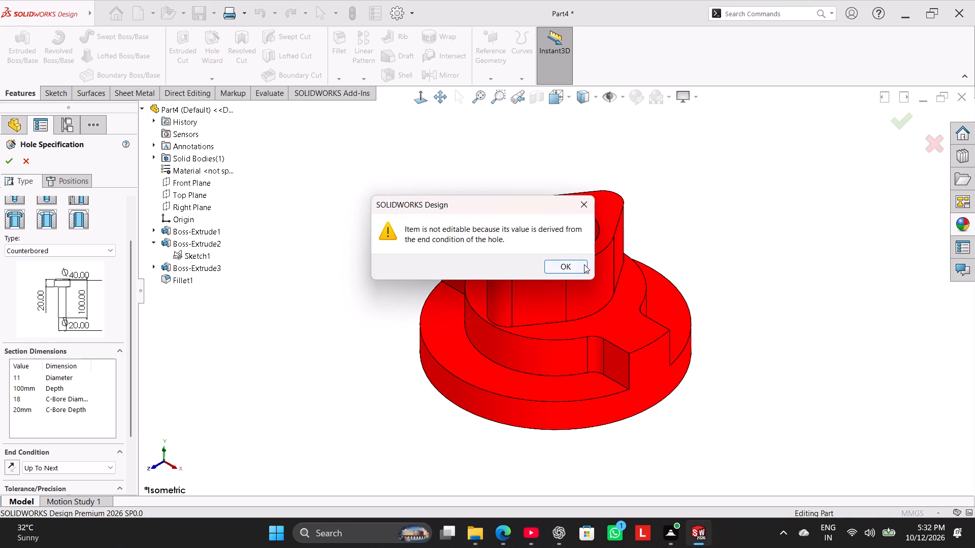
click(584, 264)
double_click(29, 414)
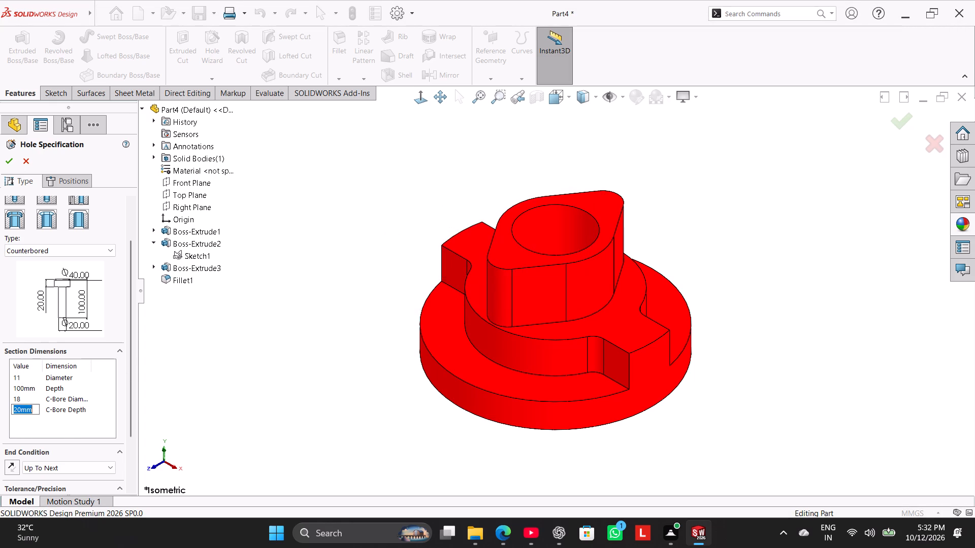
text(11)
key(Return)
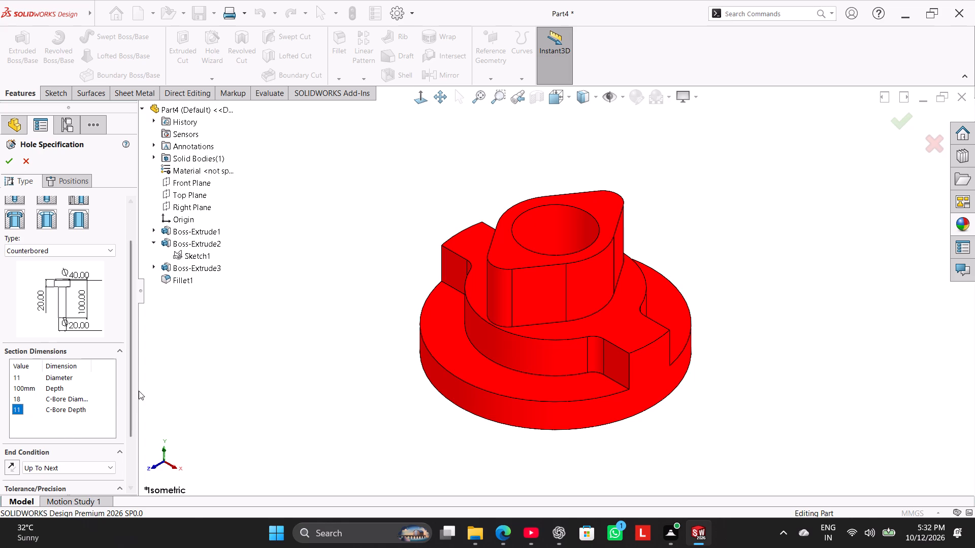
drag(133, 386, 132, 457)
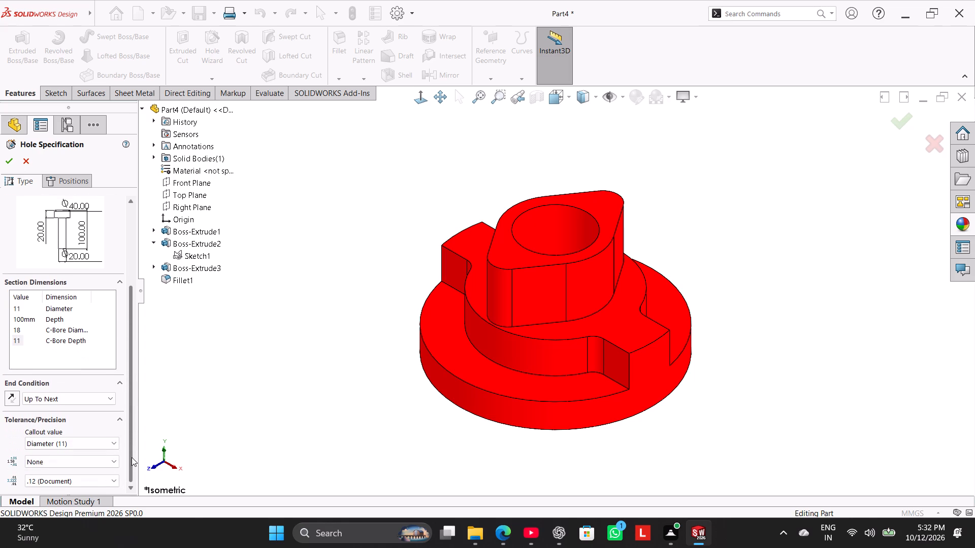
drag(132, 457, 134, 321)
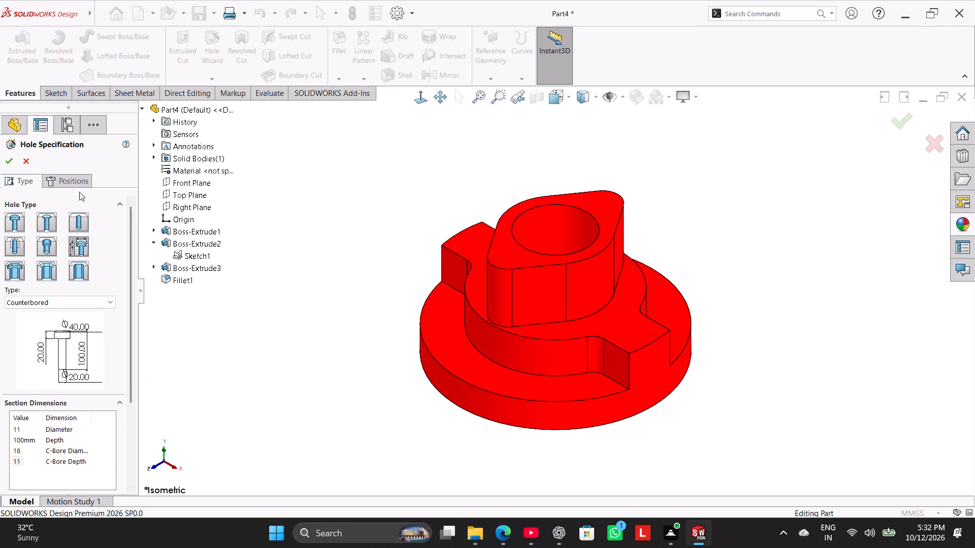
Place the counterbored hole on the base disc's exposed top face, in line with the origin and about 60 mm from it.
click(76, 176)
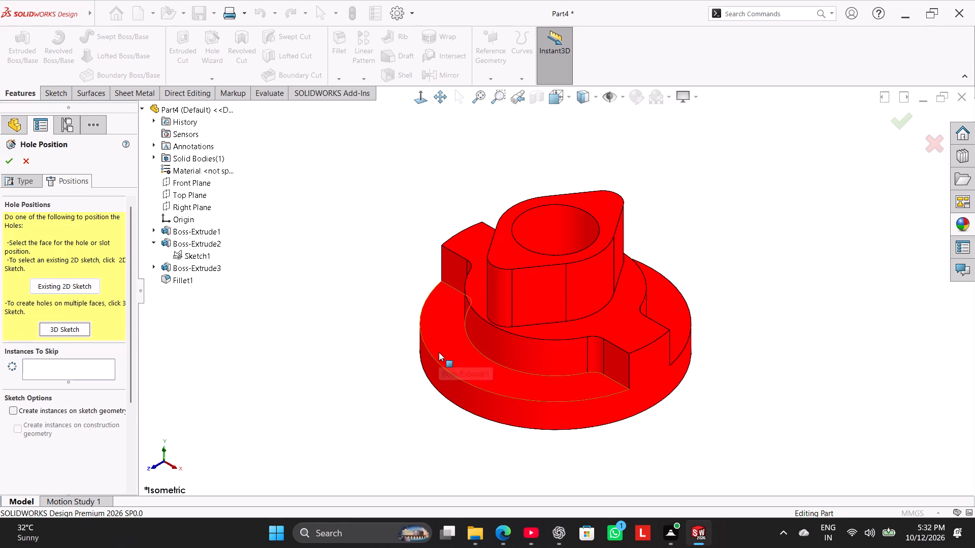
click(439, 352)
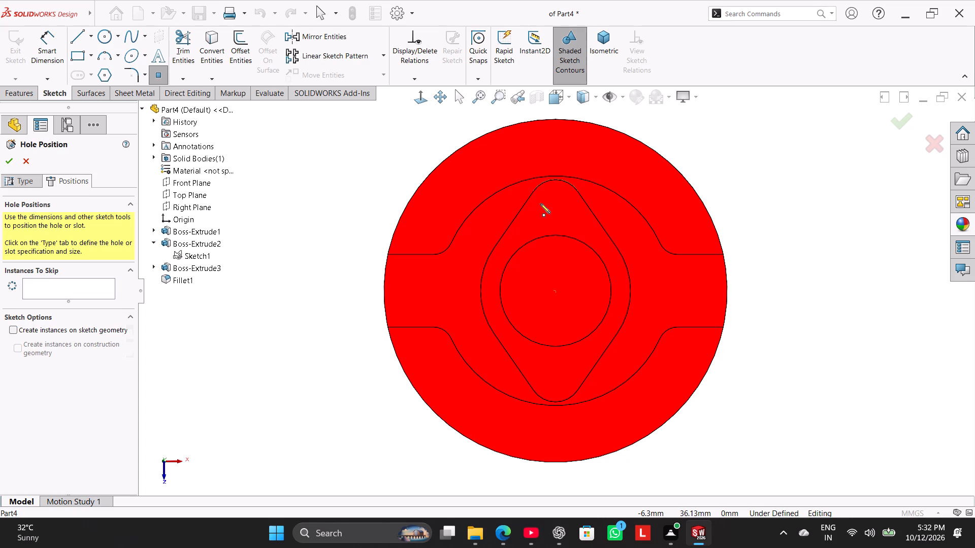
click(552, 145)
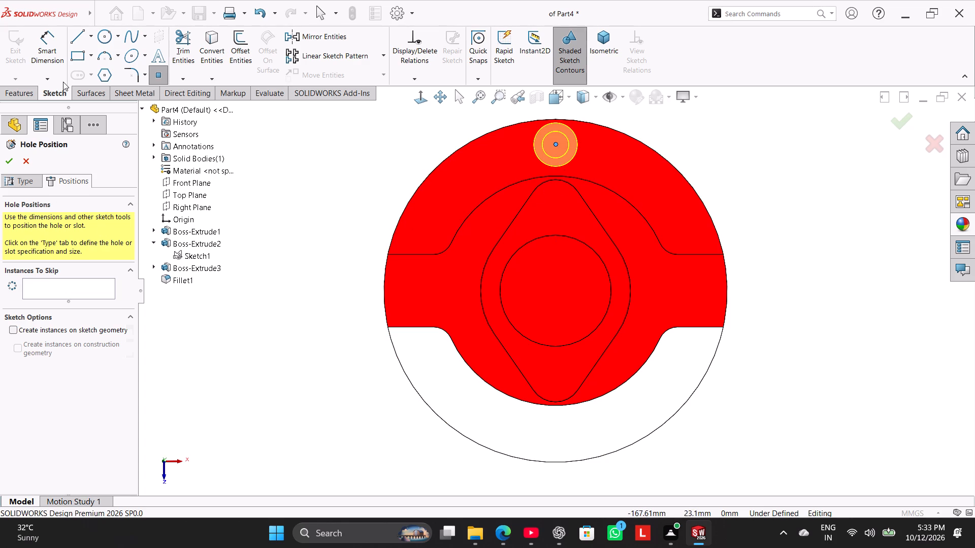
Dimension the hole's centre point 59 mm from the origin.
click(57, 53)
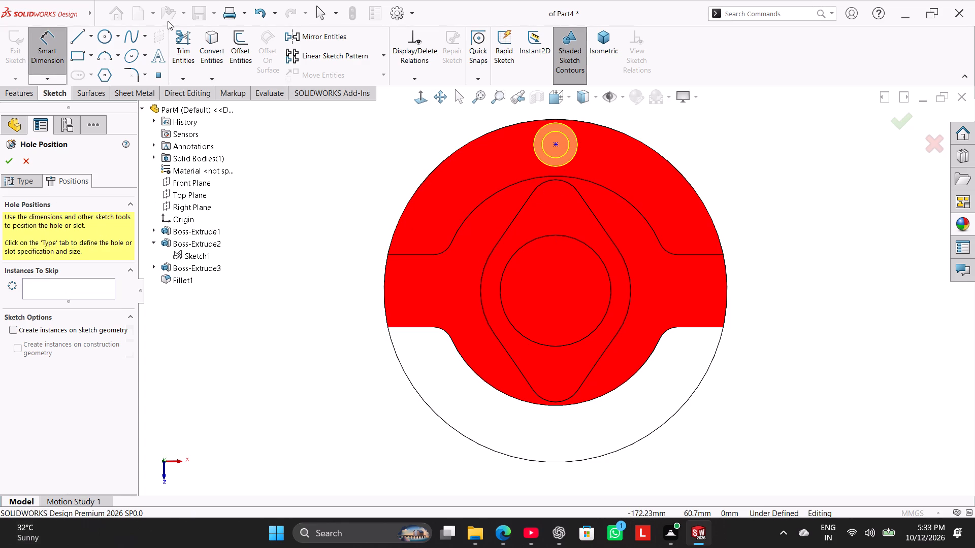
click(554, 289)
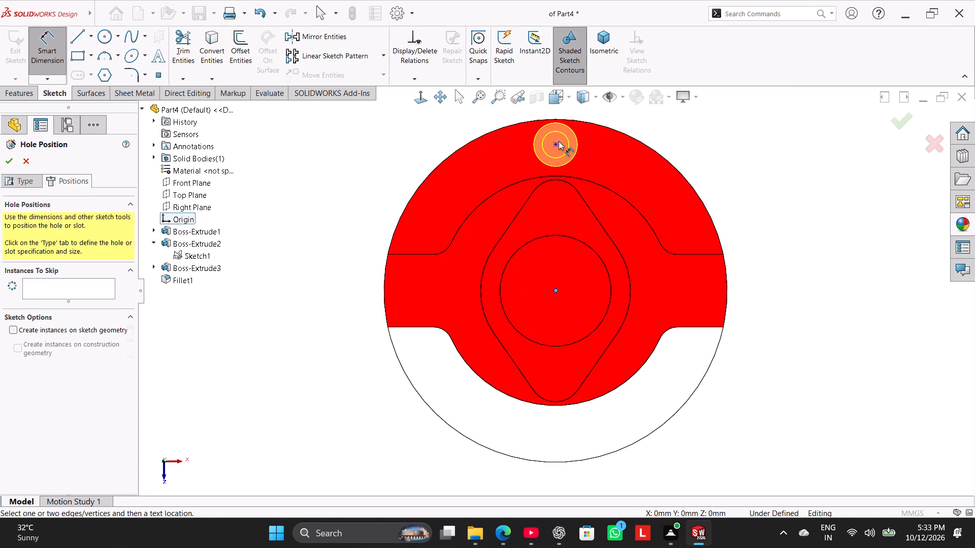
click(557, 142)
click(332, 220)
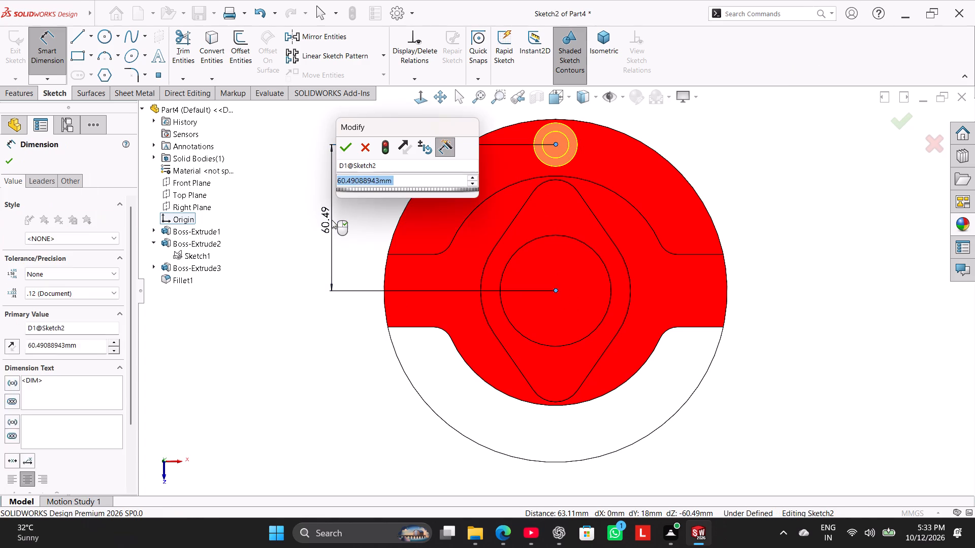
text(59)
key(Return)
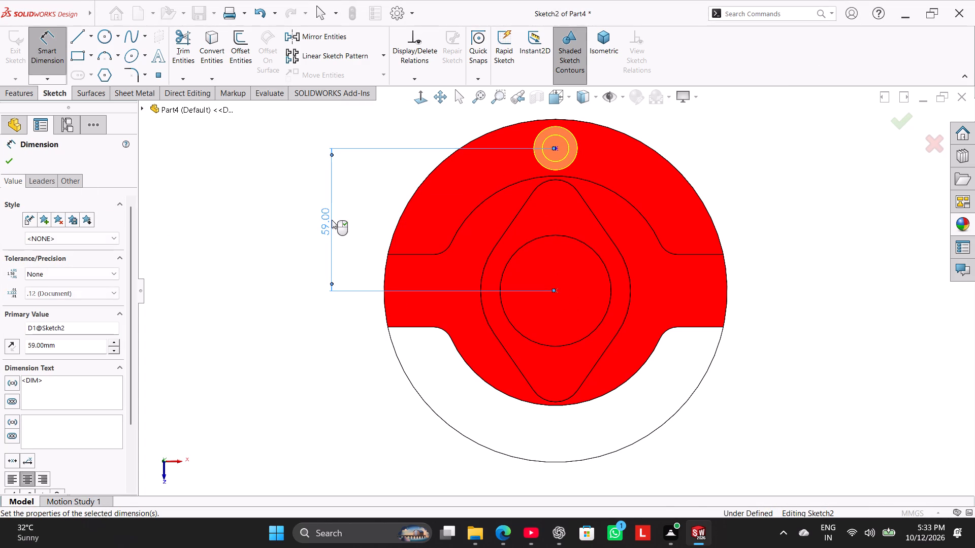
right_click(721, 145)
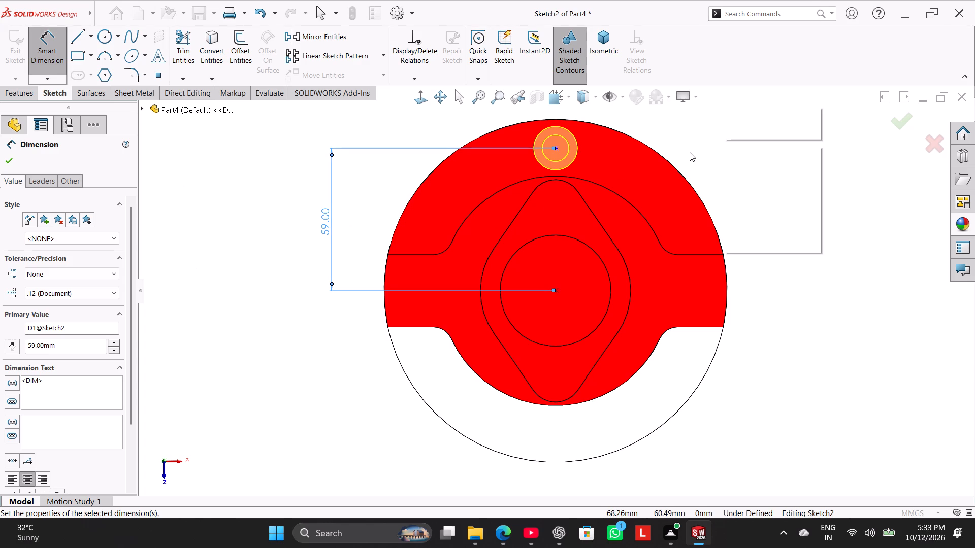
click(740, 174)
Constrain the hole's centre point vertically in line with the origin.
scroll(514, 152, down, 1)
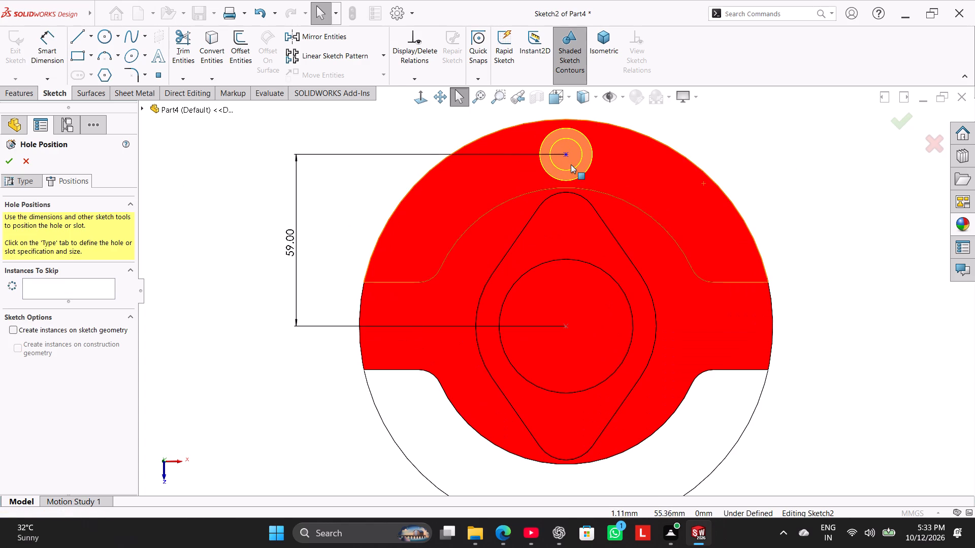
ctrl+click(567, 155)
ctrl+click(565, 327)
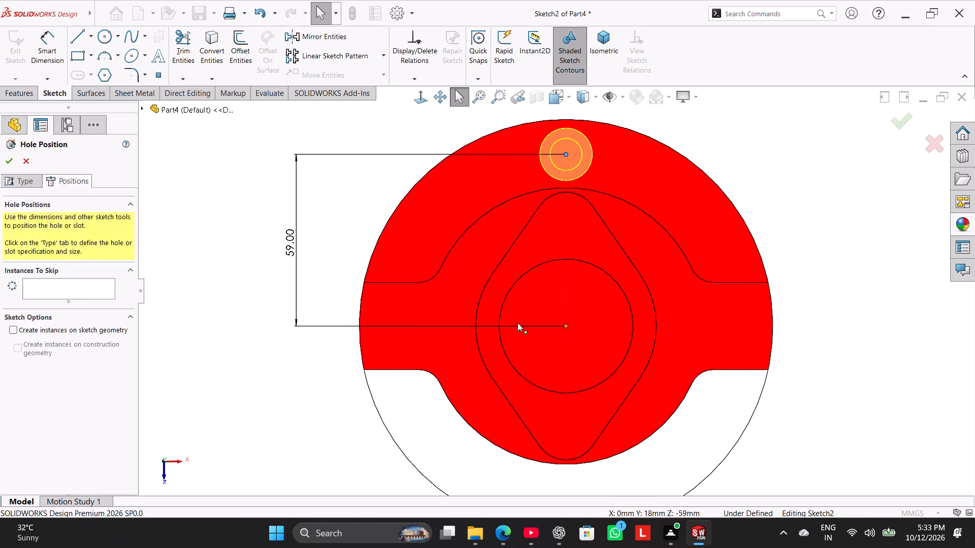
click(38, 353)
click(186, 304)
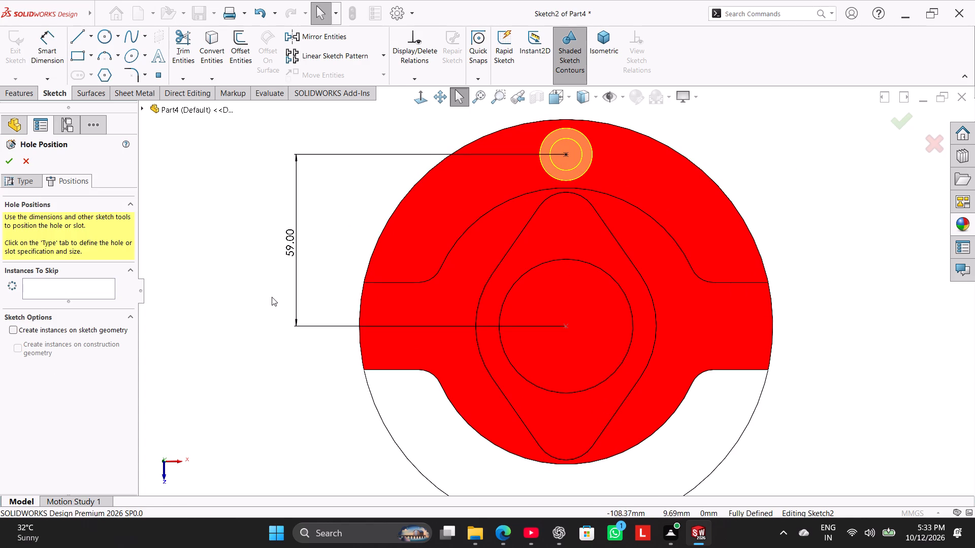
Circular-pattern the hole point about the origin as 6 equally spaced instances over 360 degrees, and finish the counterbored hole feature.
scroll(598, 253, up, 1)
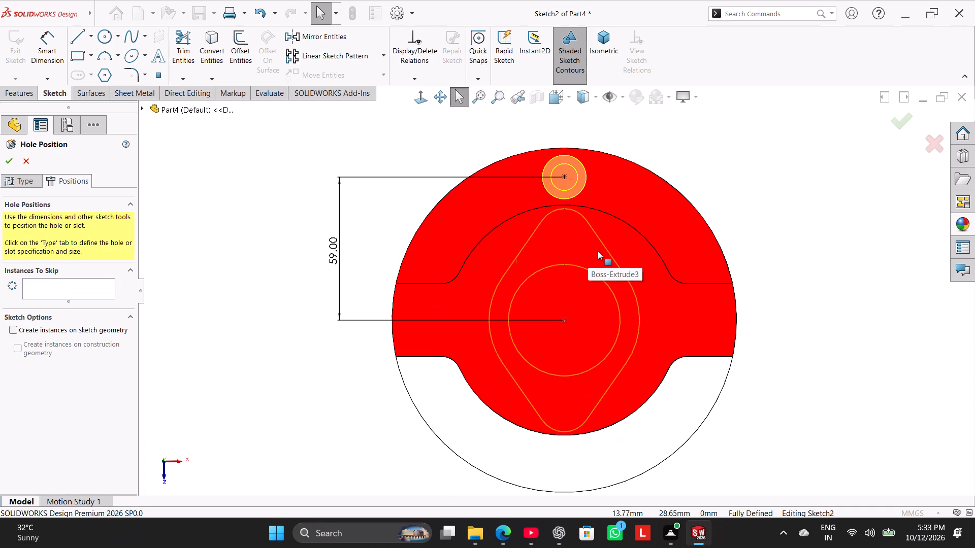
click(381, 51)
click(373, 82)
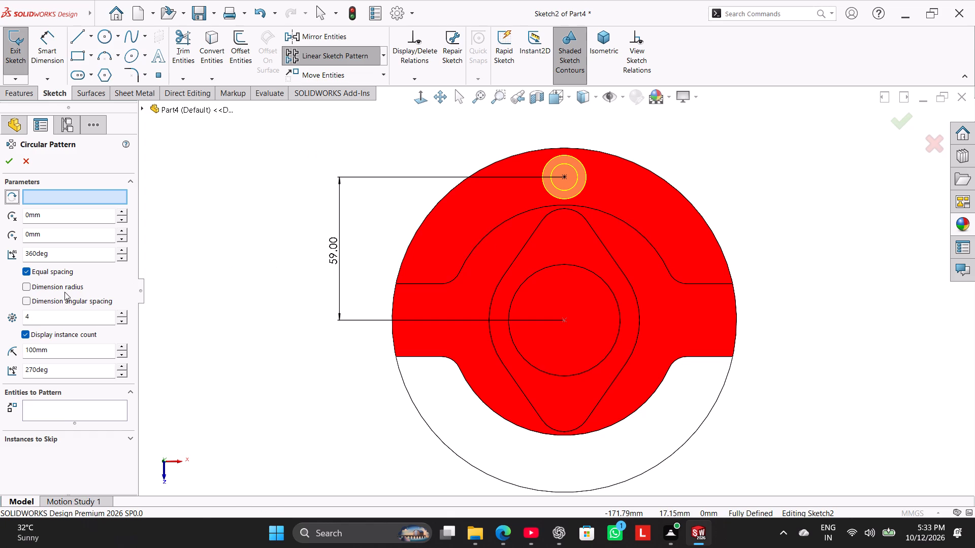
double_click(58, 316)
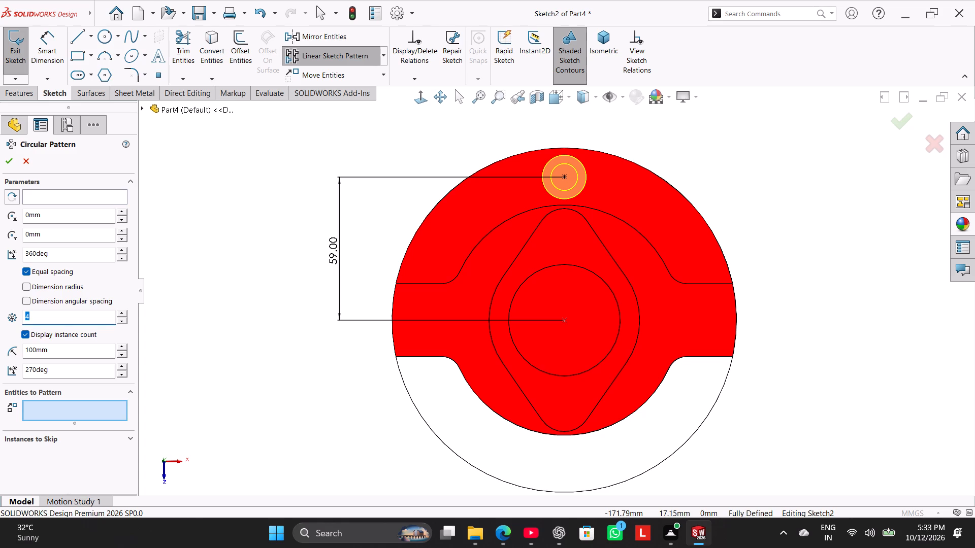
key(6)
key(Return)
click(60, 200)
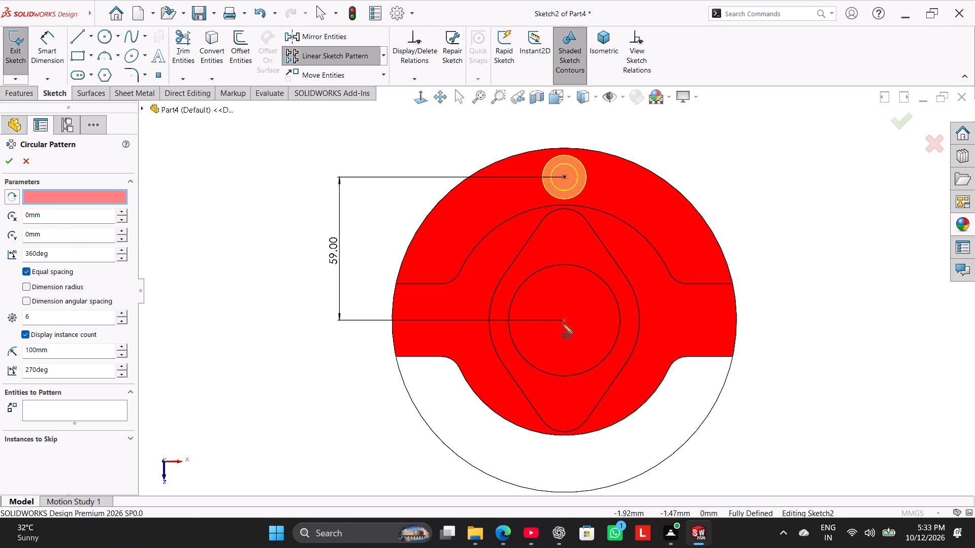
click(564, 319)
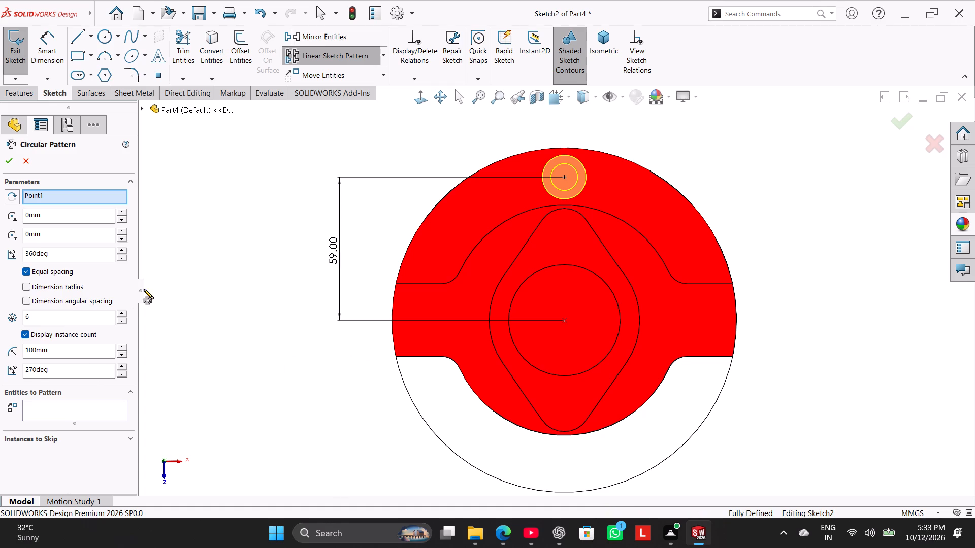
click(70, 407)
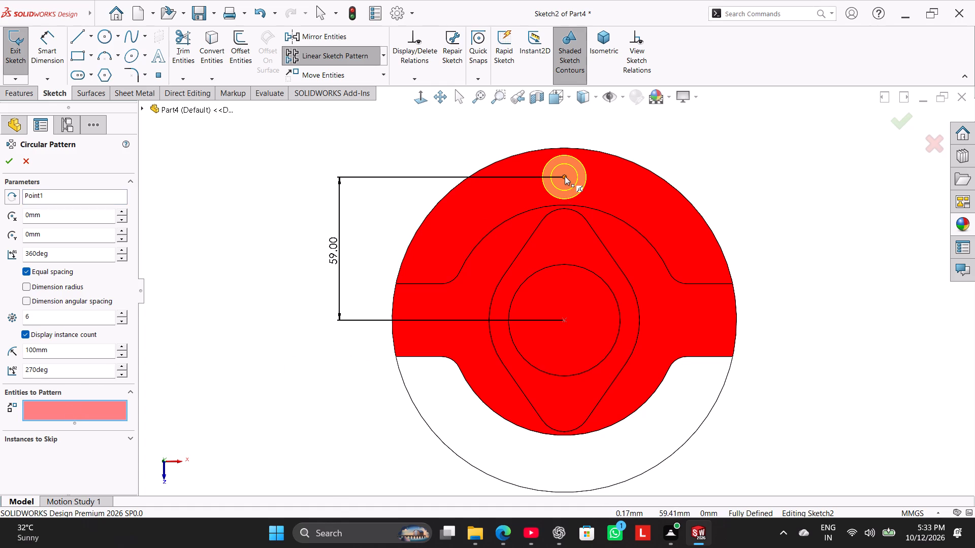
click(565, 176)
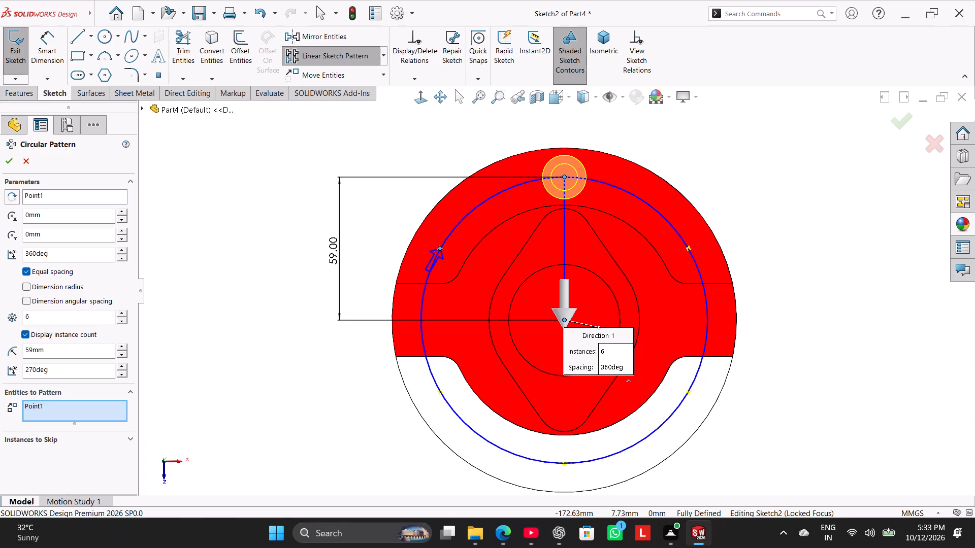
click(8, 162)
click(227, 256)
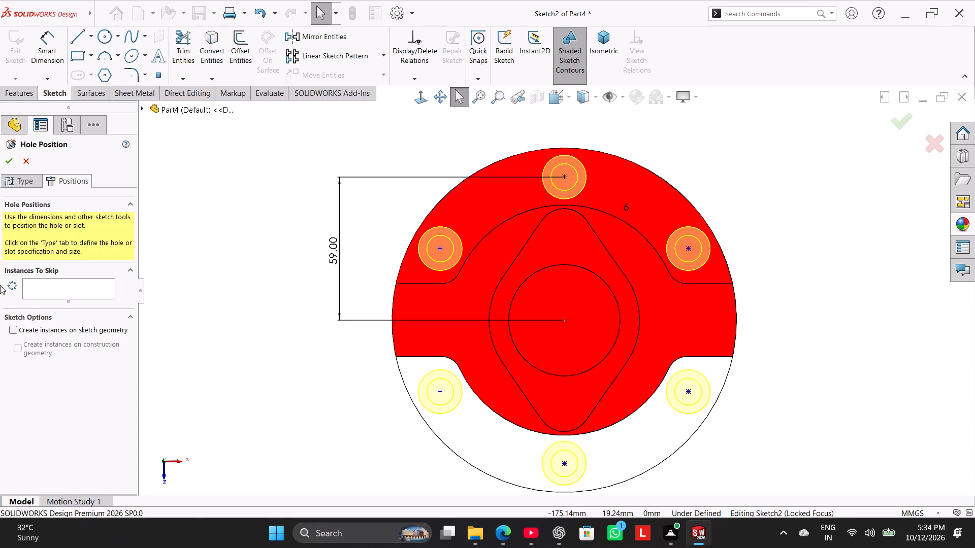
click(10, 158)
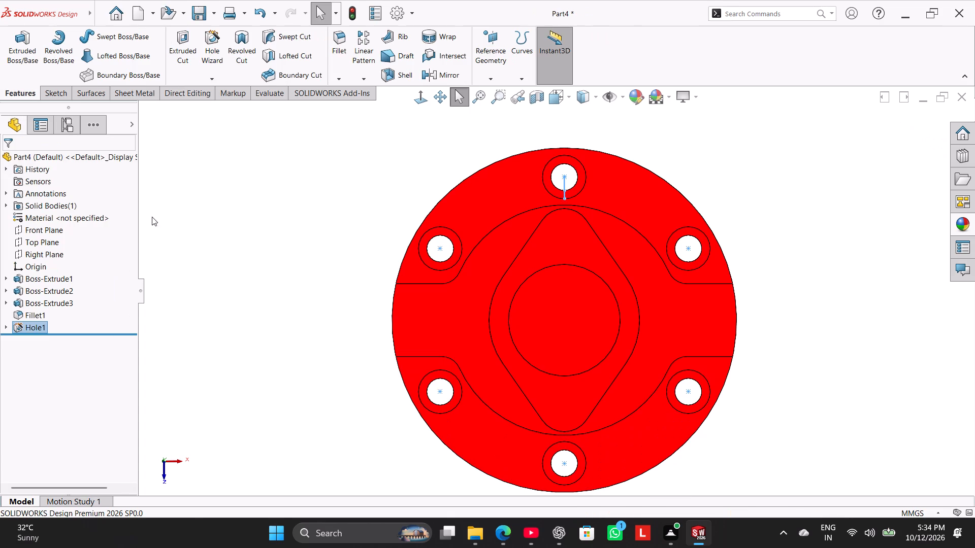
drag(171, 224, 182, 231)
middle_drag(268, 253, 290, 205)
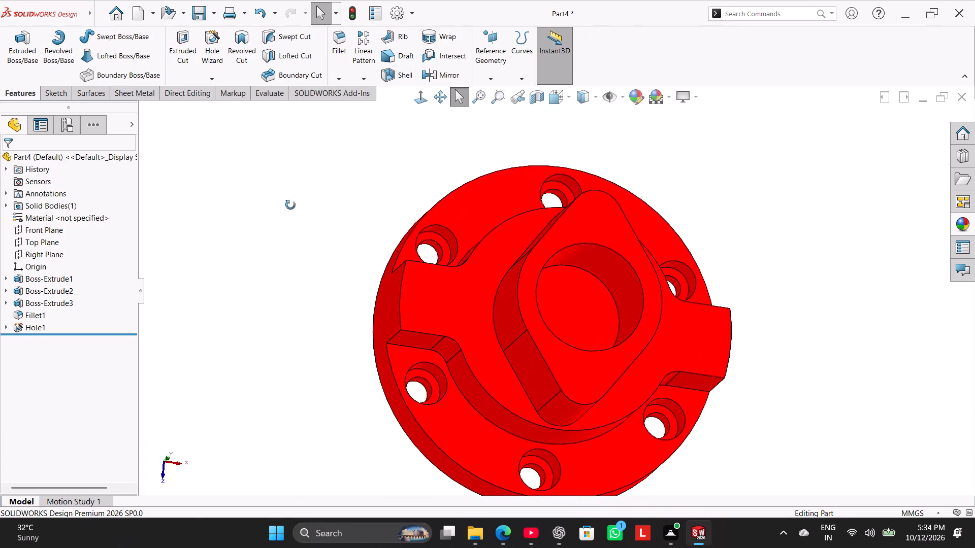
Inspect the part from all sides, checking the six counterbored holes from the boss side and from the base's underside.
middle_drag(290, 205, 357, 202)
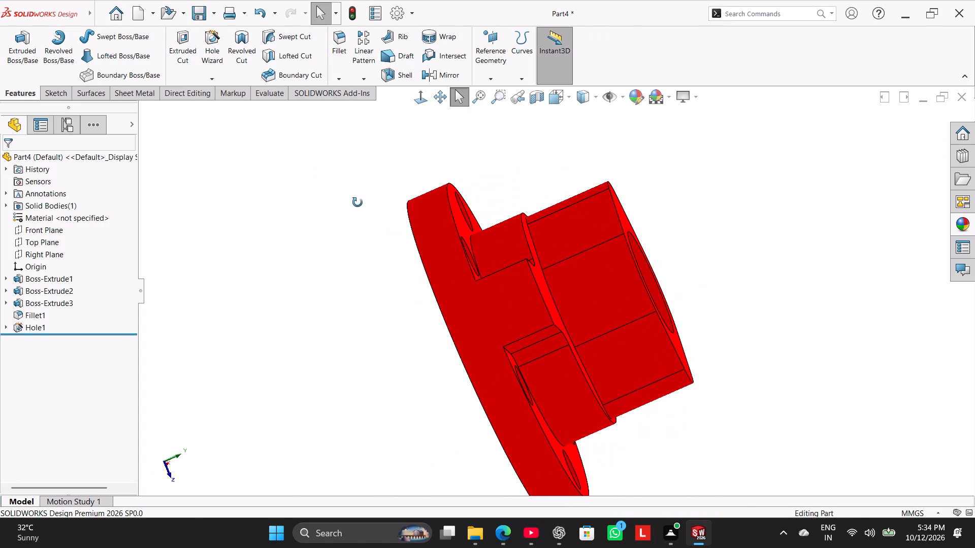
middle_drag(357, 202, 475, 120)
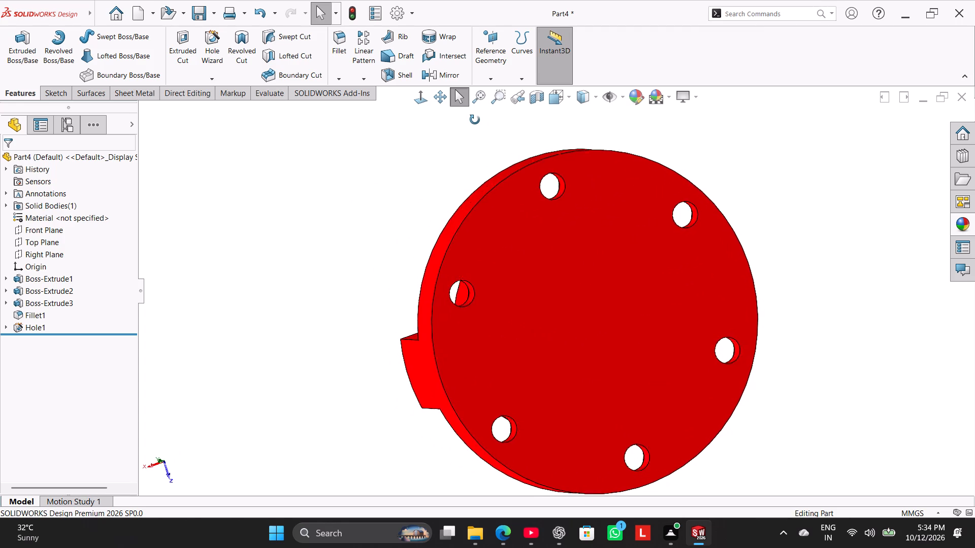
middle_drag(475, 120, 430, 118)
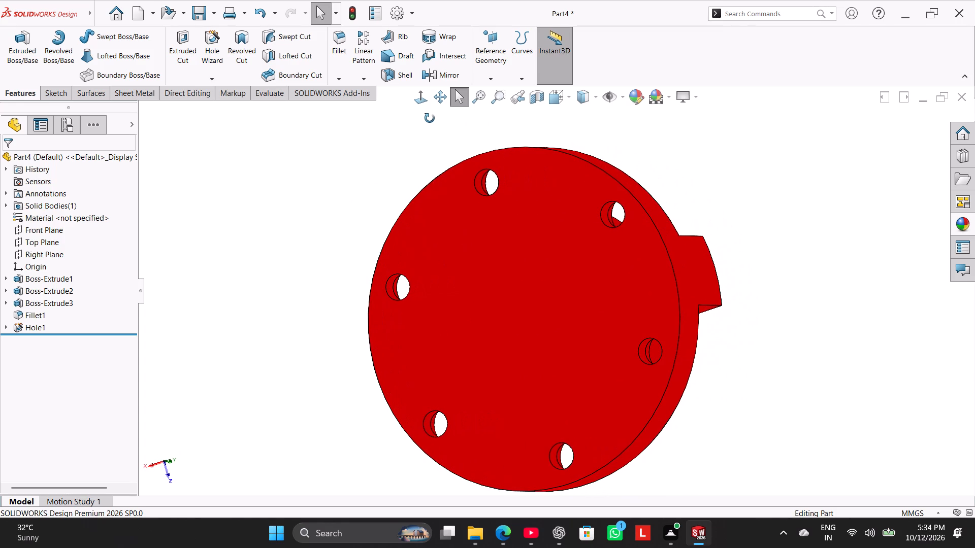
middle_drag(430, 118, 300, 193)
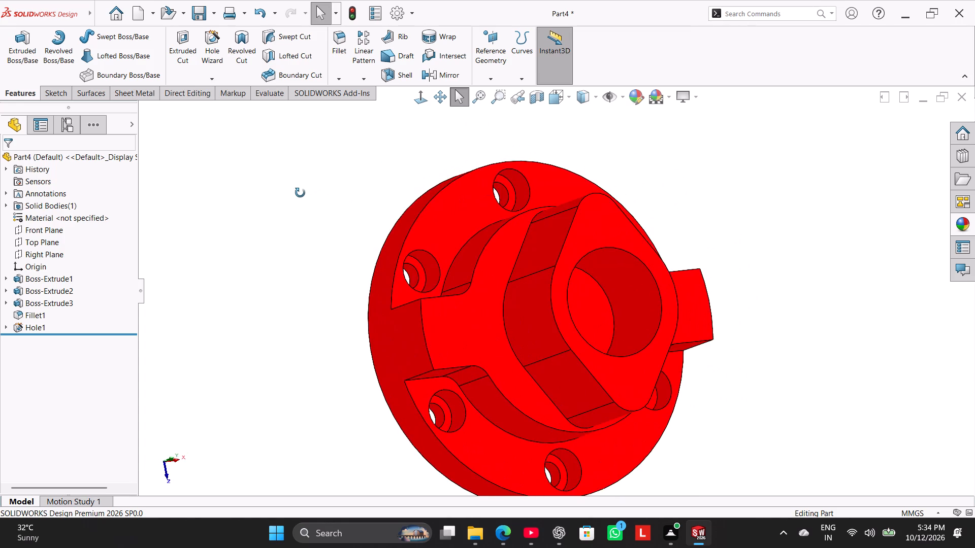
middle_drag(300, 193, 353, 148)
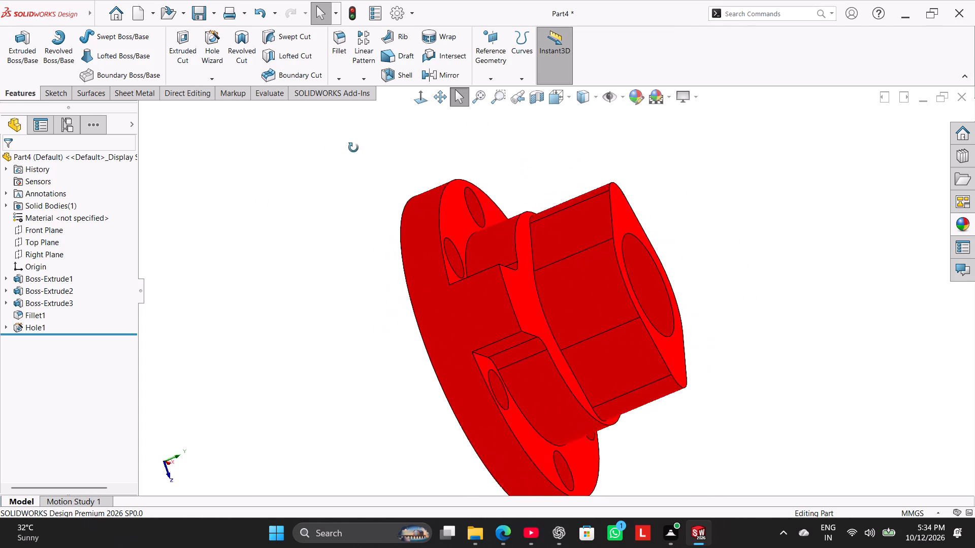
middle_drag(353, 148, 451, 79)
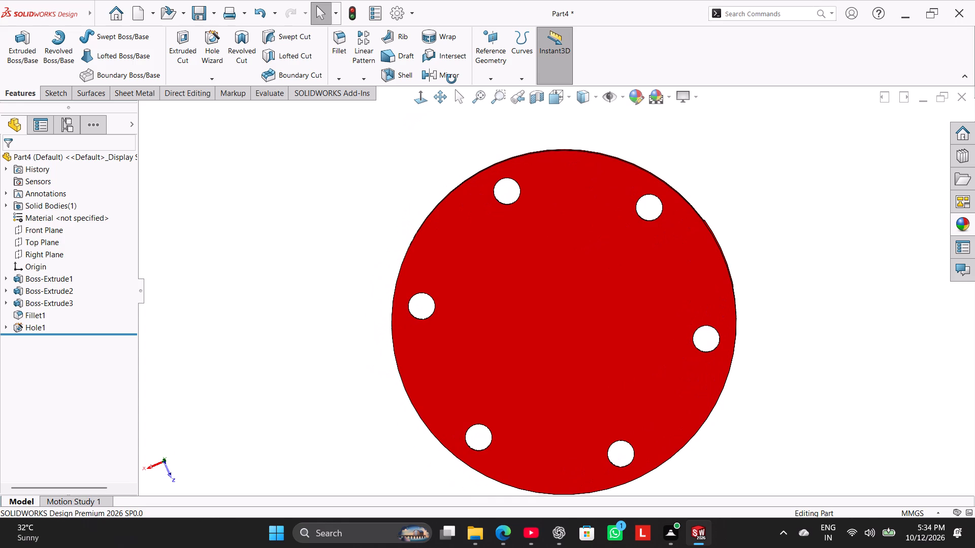
middle_drag(451, 79, 450, 83)
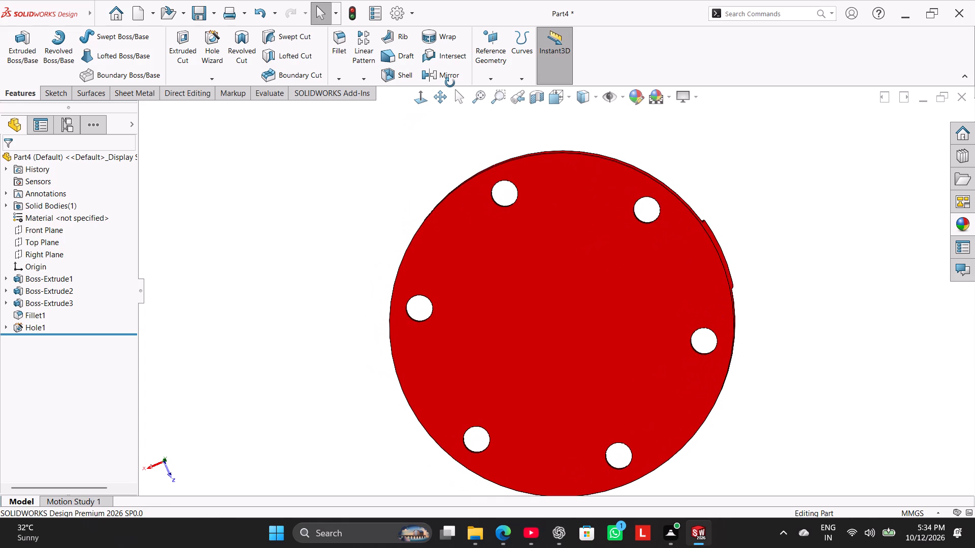
middle_drag(450, 83, 380, 180)
right_drag(302, 263, 428, 169)
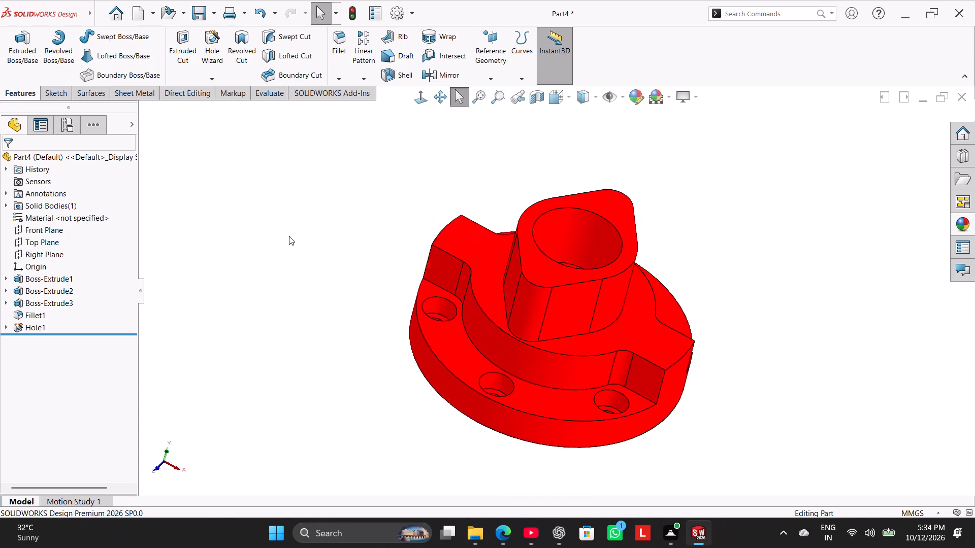
click(267, 241)
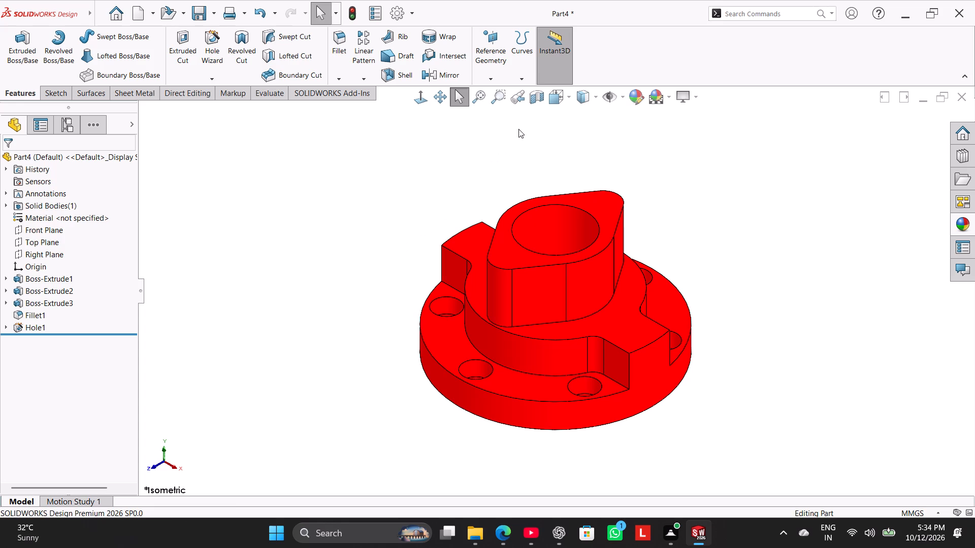
Cut the part with a section view on the Front Plane at 0 mm offset and view the cut face straight on.
click(536, 102)
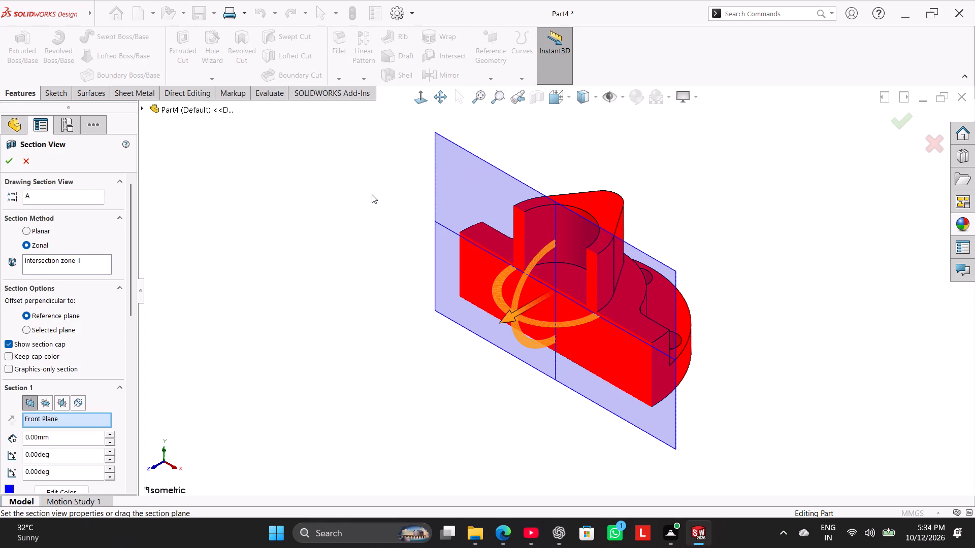
click(6, 161)
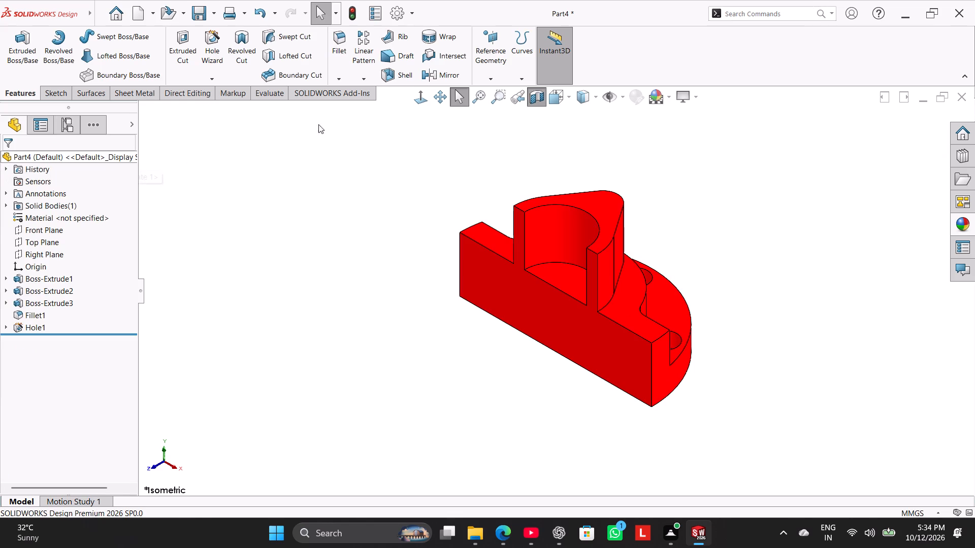
click(419, 98)
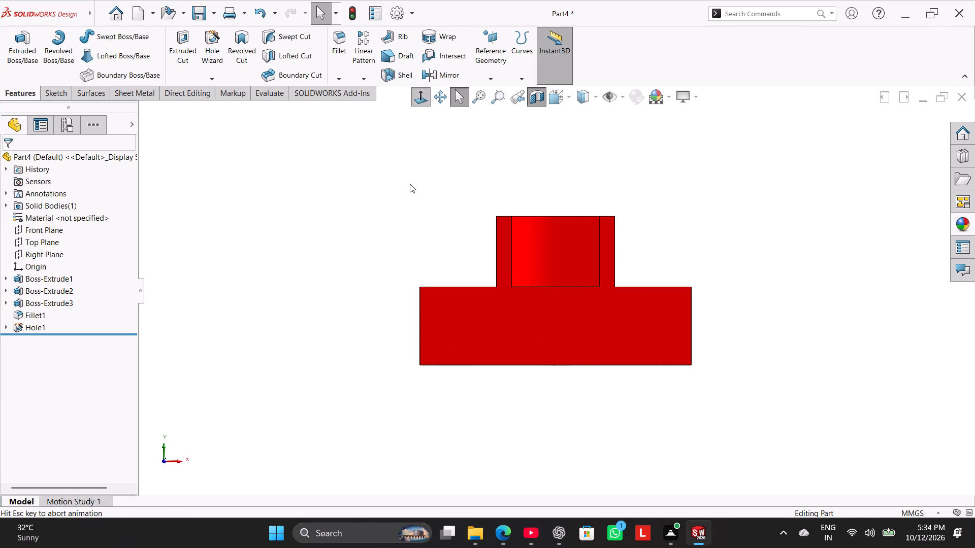
click(409, 184)
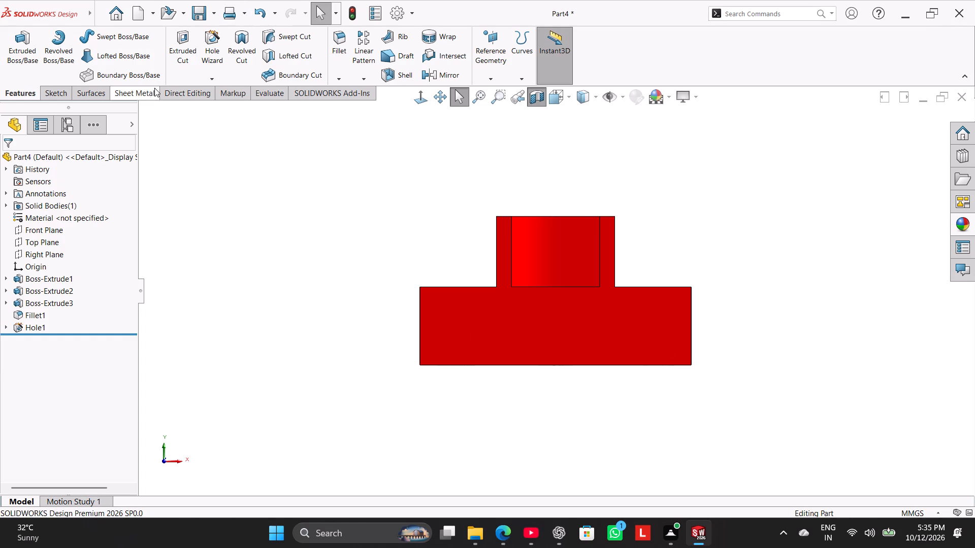
Start a sketch on the Front Plane and draw a 41 mm vertical centerline from the origin up to the bore floor.
click(59, 91)
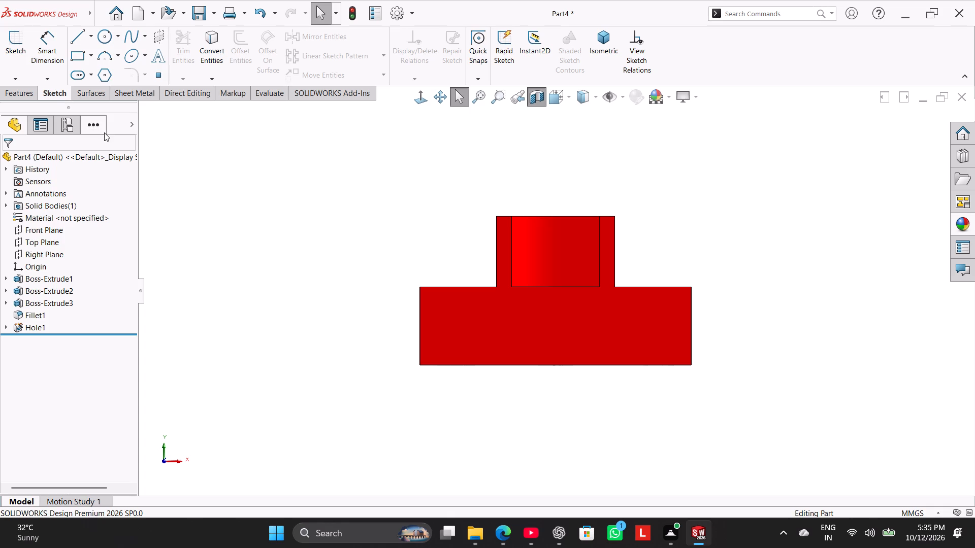
click(50, 229)
click(59, 210)
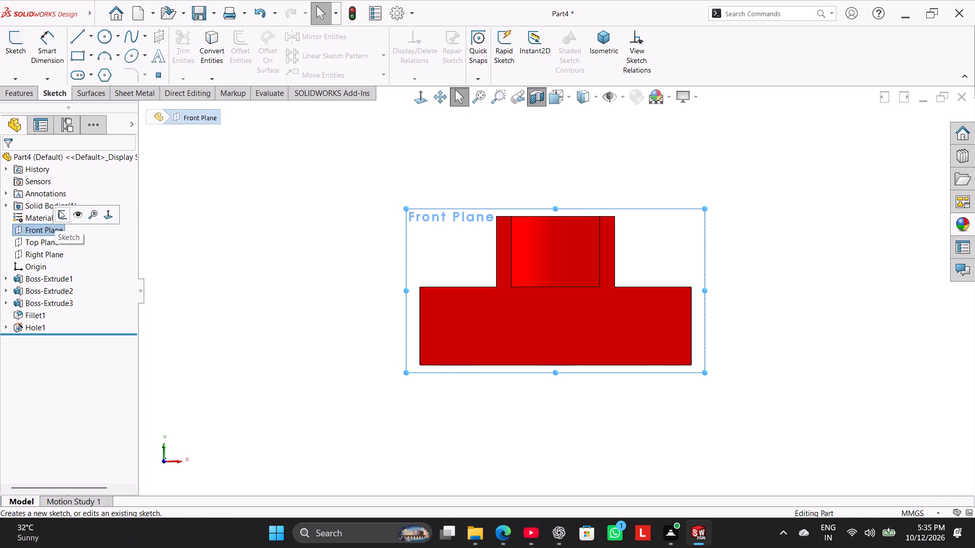
click(202, 193)
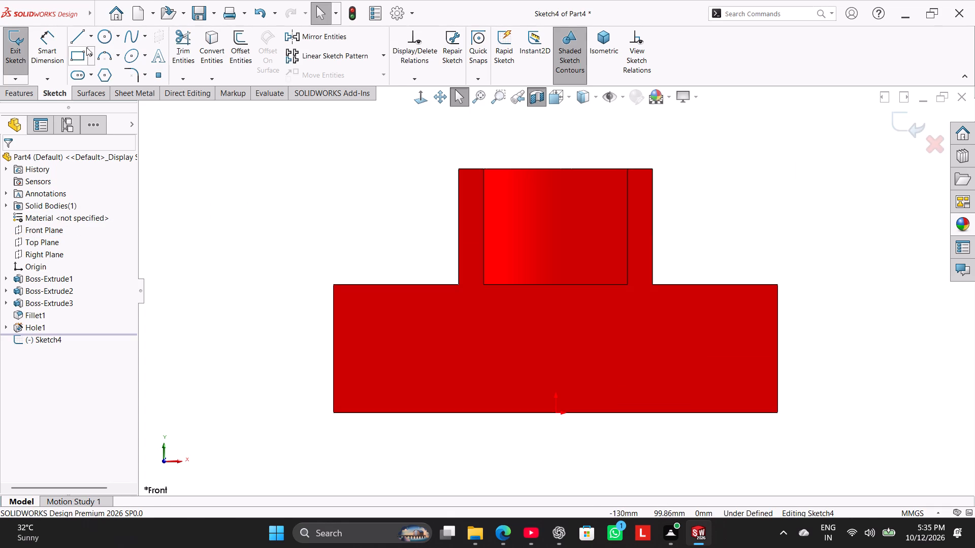
click(89, 33)
click(102, 63)
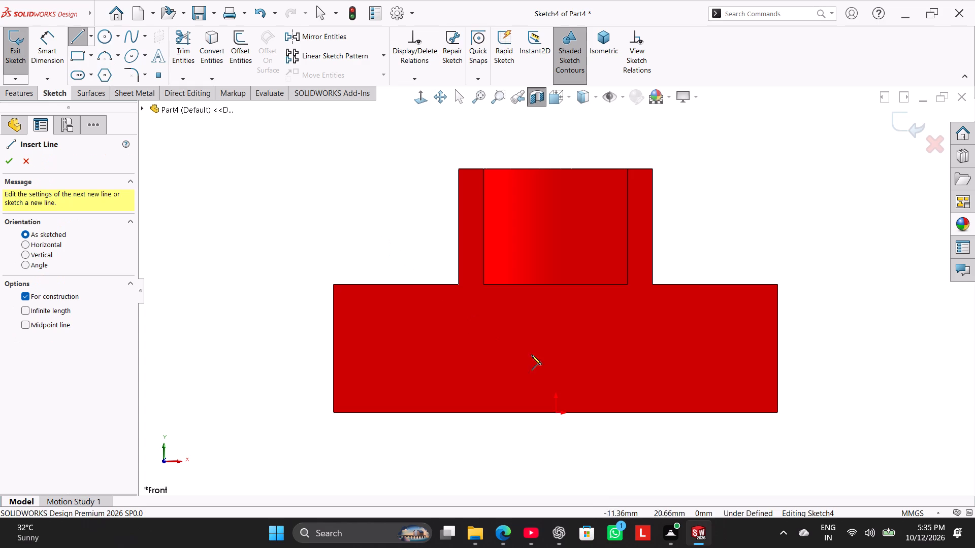
click(555, 412)
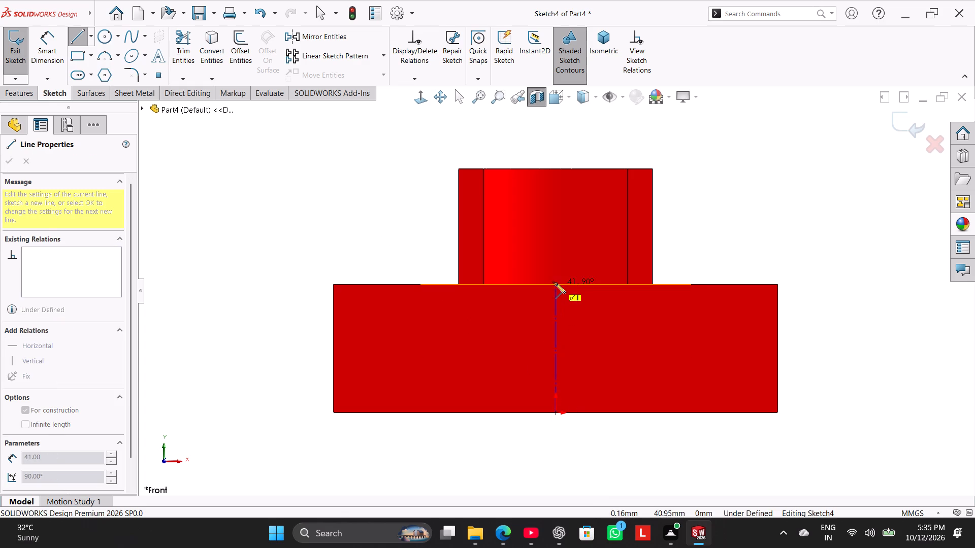
click(554, 283)
right_click(425, 233)
click(438, 236)
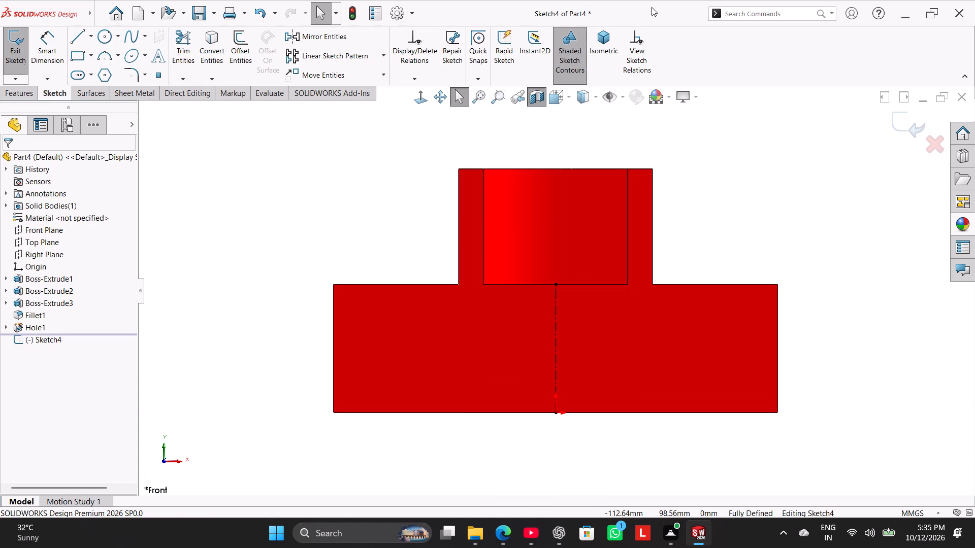
Sketch a stepped line chain from the base's bottom edge to the bore floor: about 18 mm vertical, 11 mm slanted, 11 mm horizontal, 14 mm vertical.
click(74, 37)
click(467, 413)
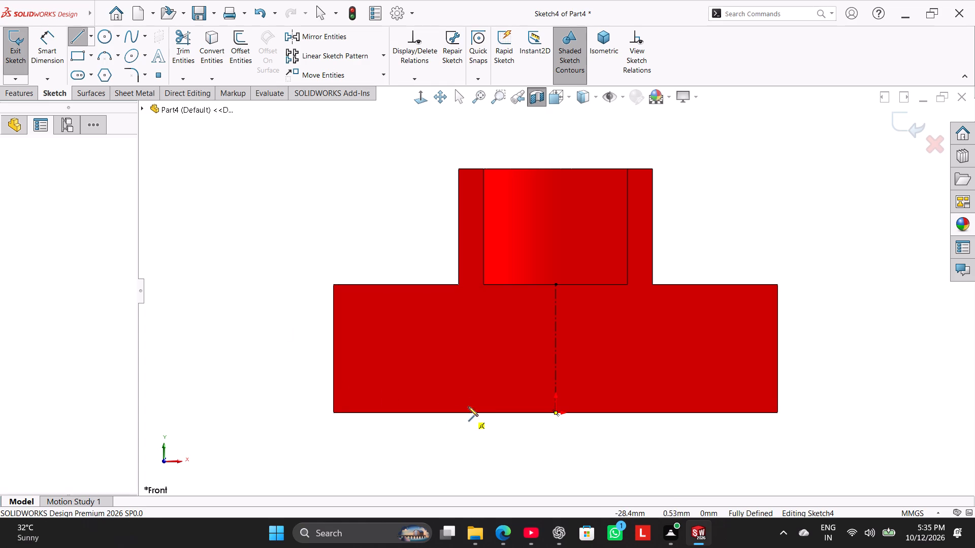
click(465, 355)
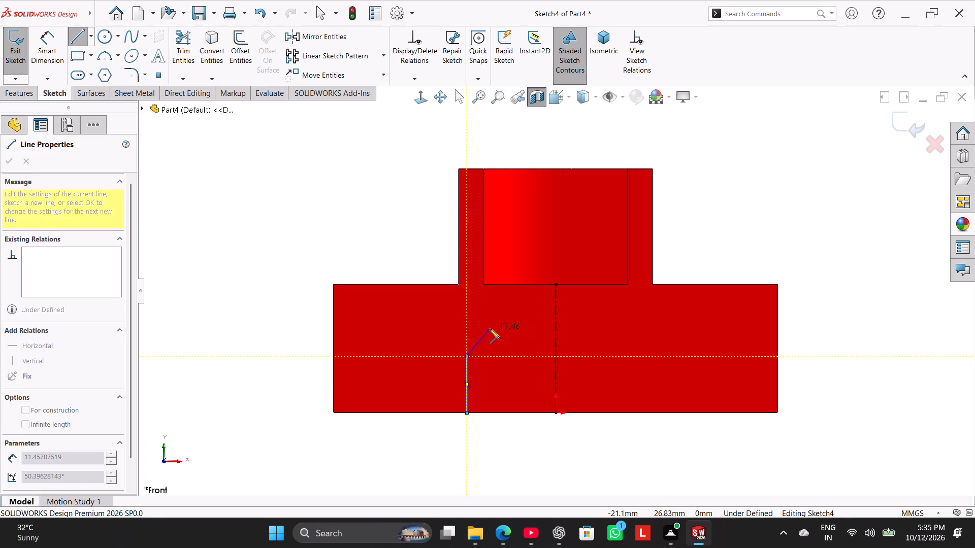
click(490, 329)
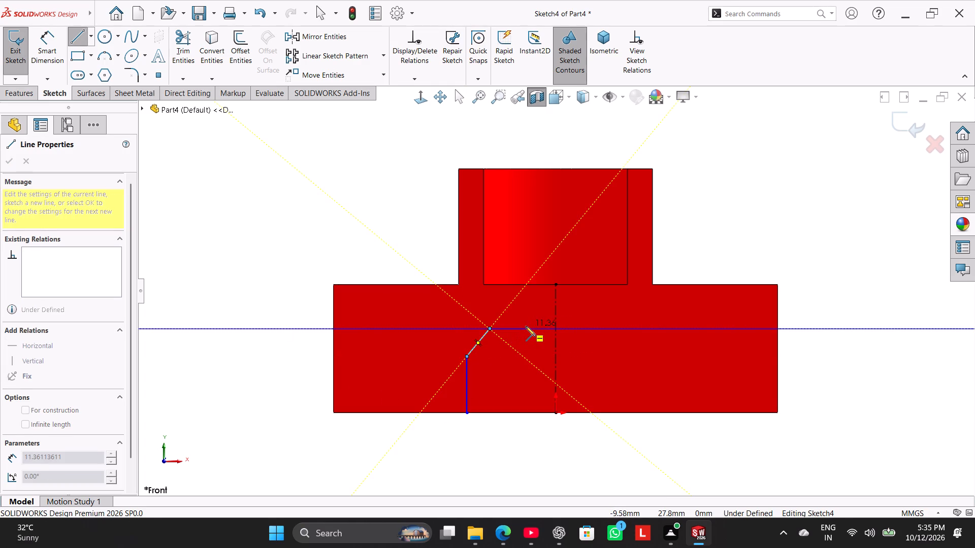
click(526, 326)
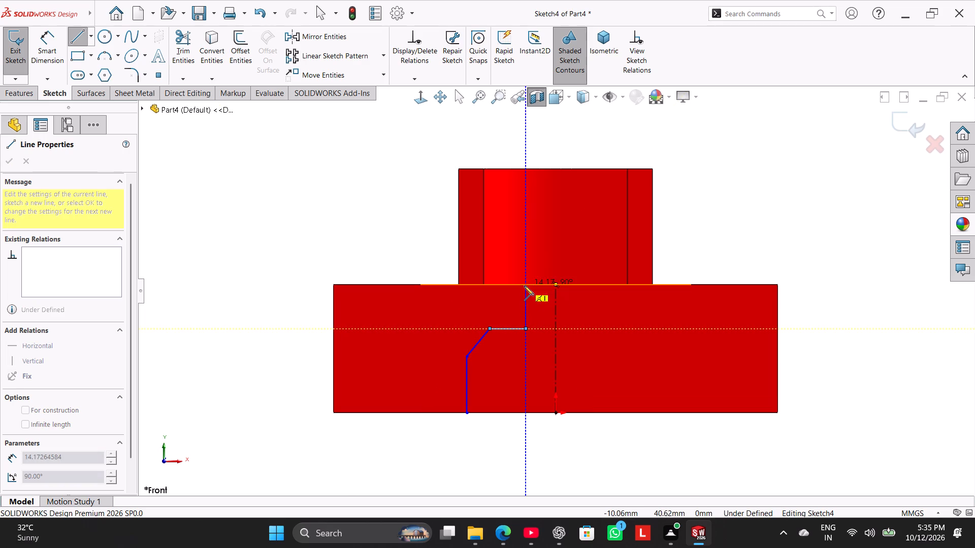
click(524, 286)
right_click(394, 244)
click(421, 248)
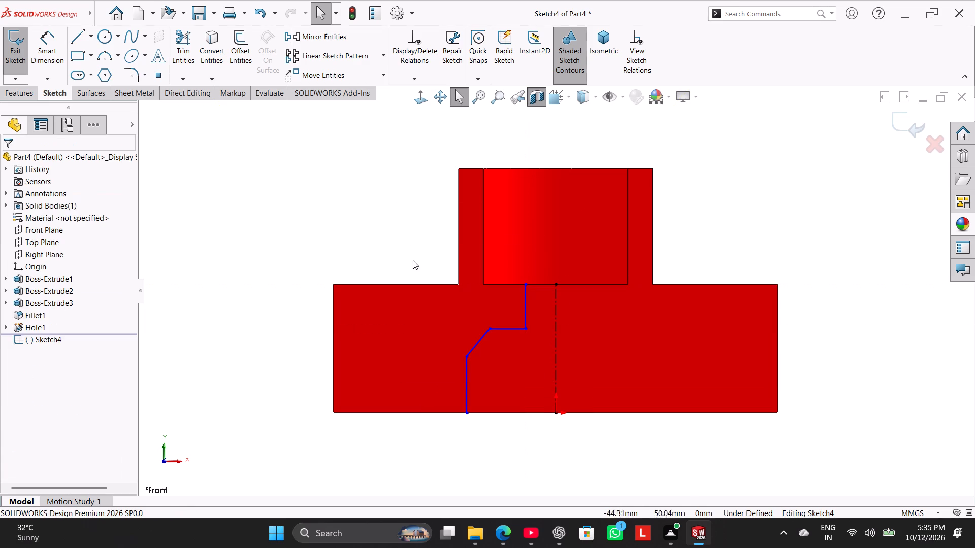
Dimension the profile's lower vertical line about the centerline as a 62 mm diameter.
click(57, 45)
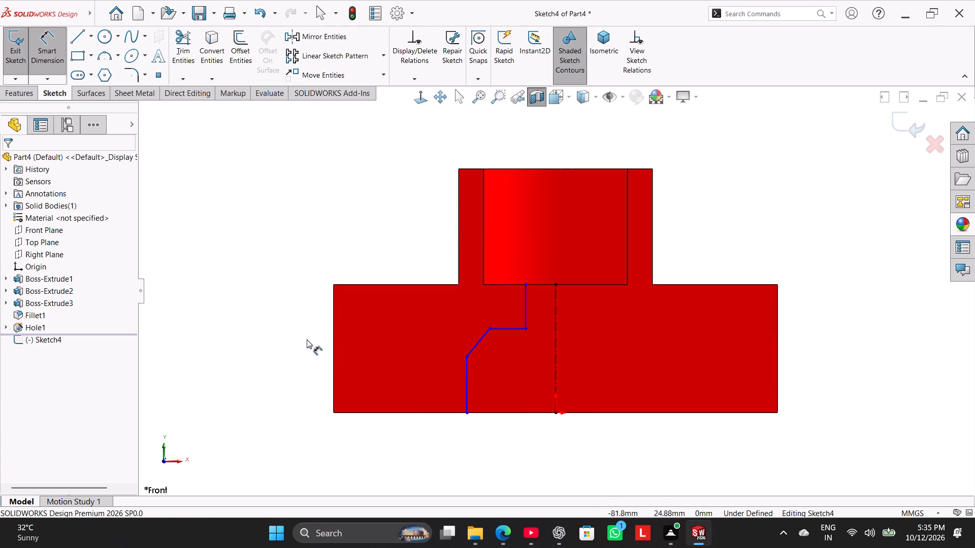
click(466, 386)
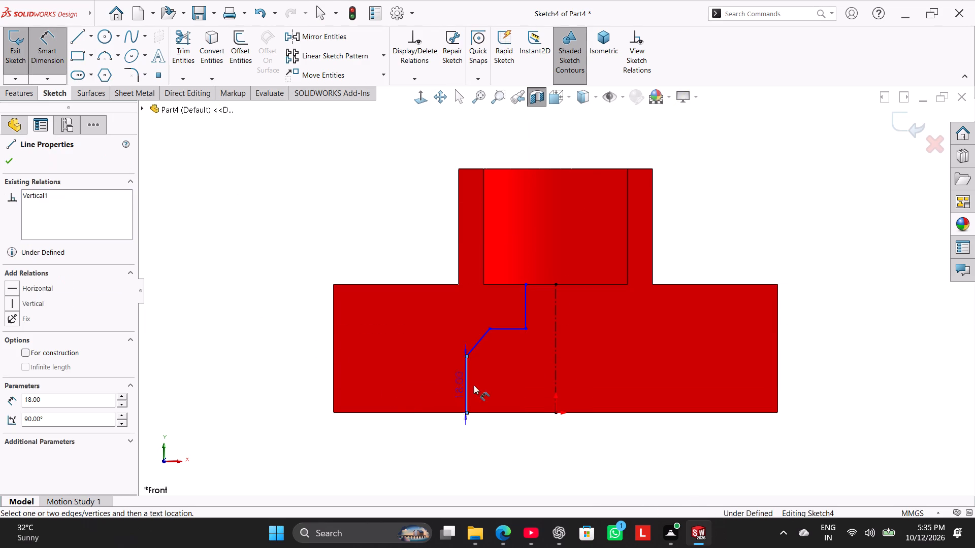
click(559, 383)
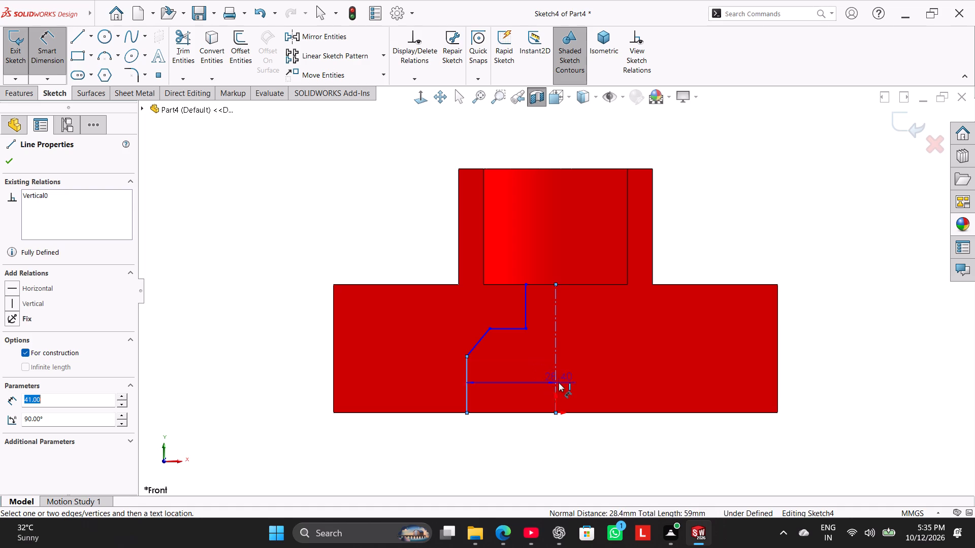
click(559, 442)
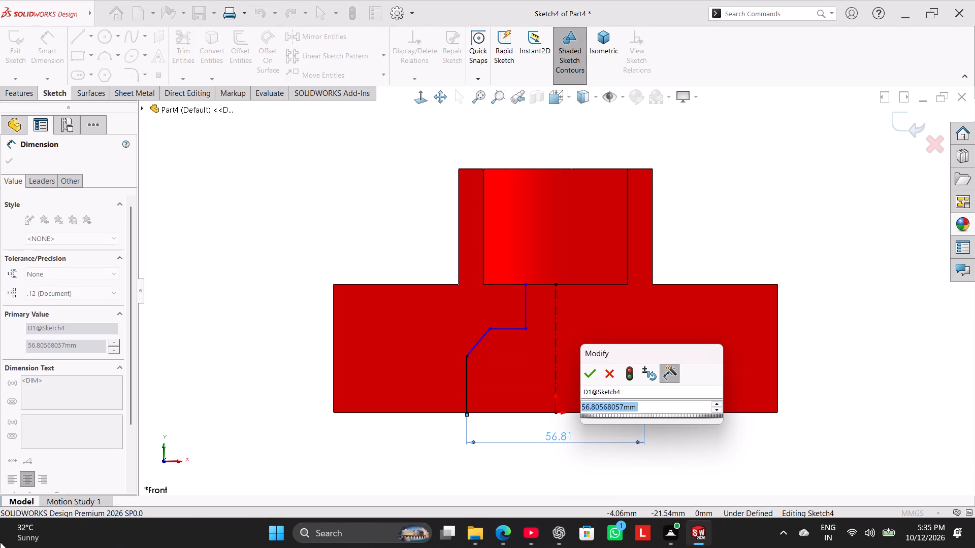
text(62)
key(Return)
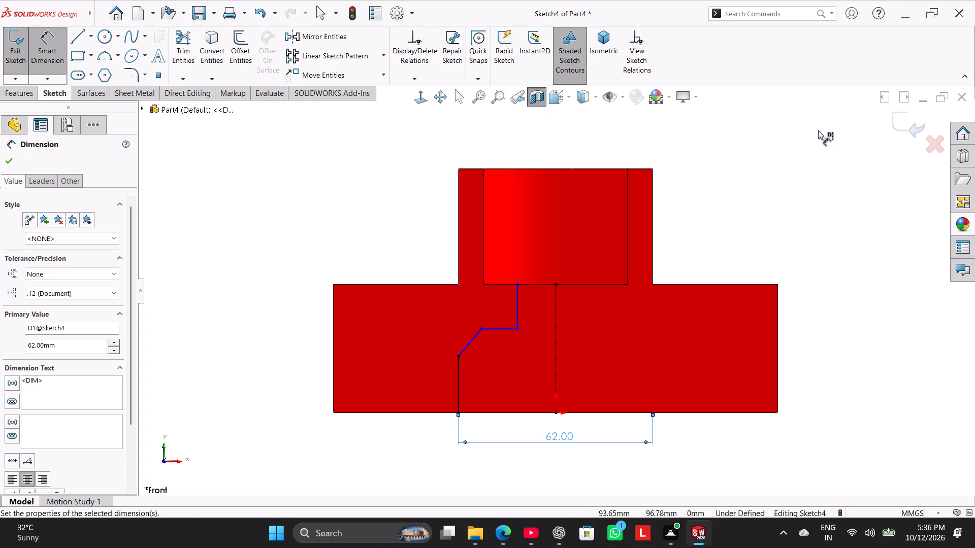
Dimension the profile's upper vertical line about the centerline as a 30 mm diameter.
click(518, 303)
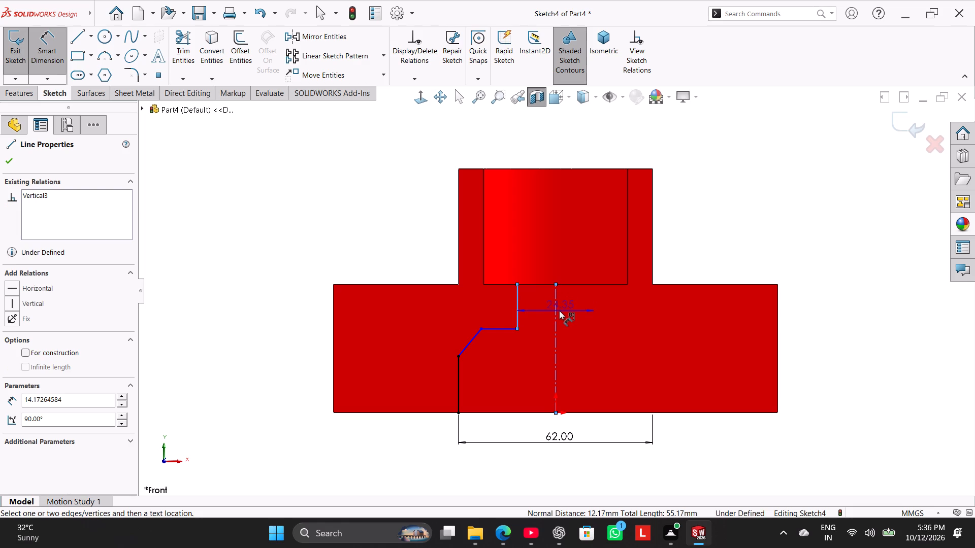
click(557, 310)
click(573, 271)
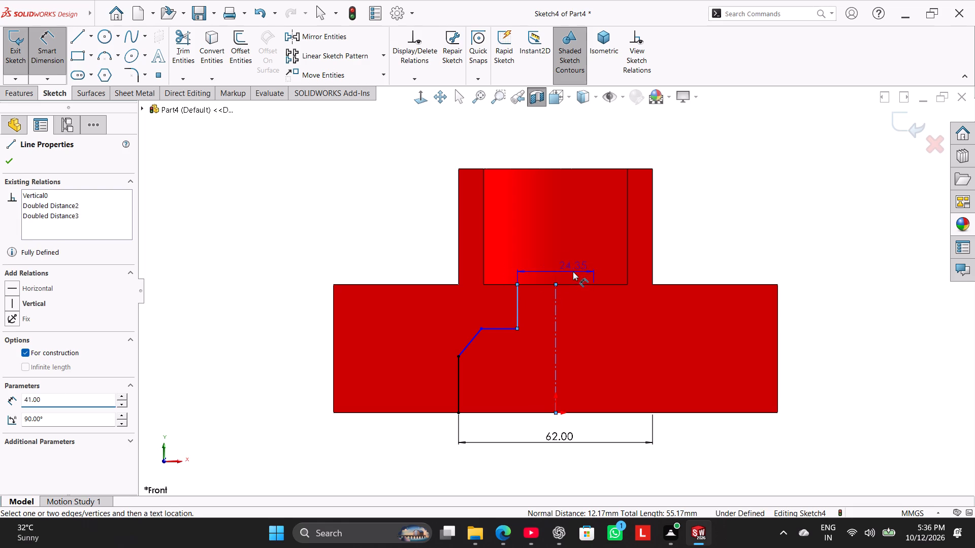
key(3)
key(0)
key(Return)
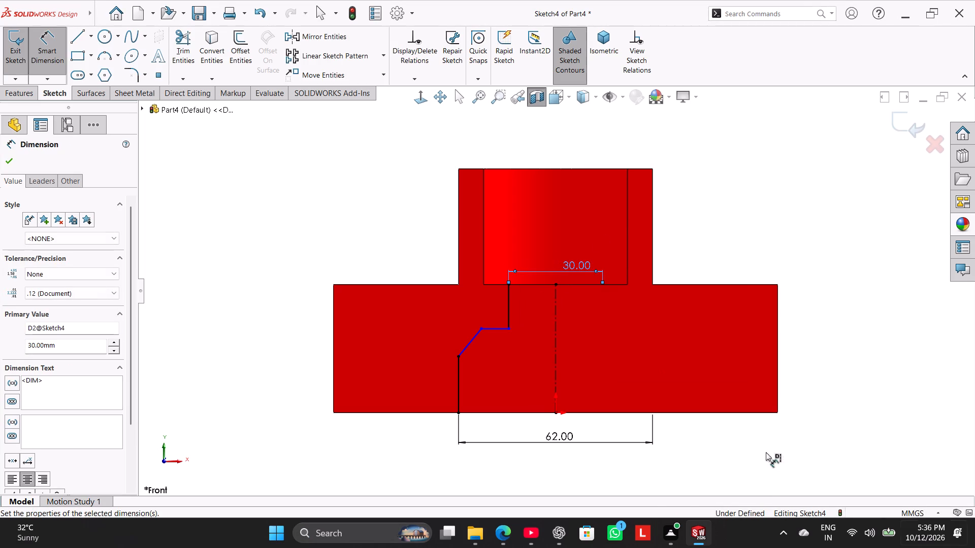
right_click(779, 151)
click(813, 182)
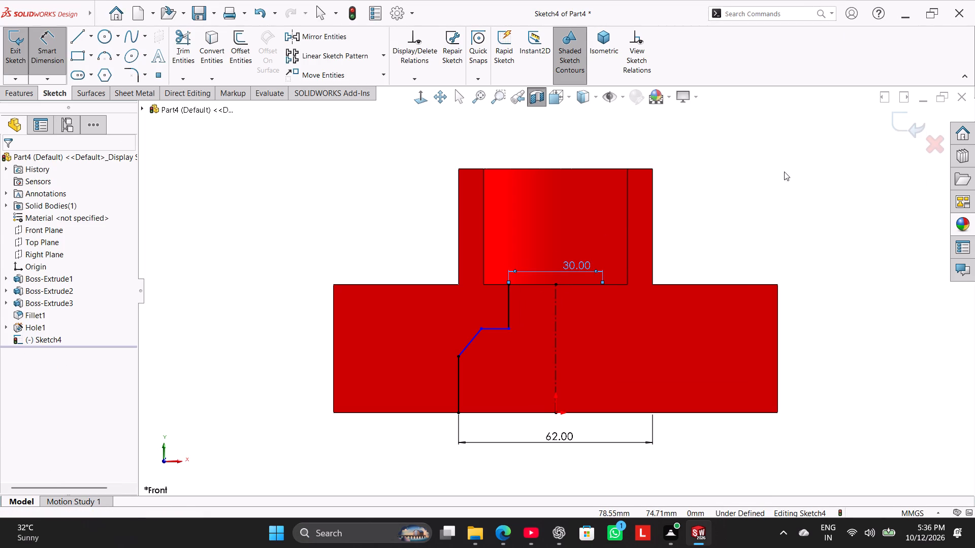
click(768, 159)
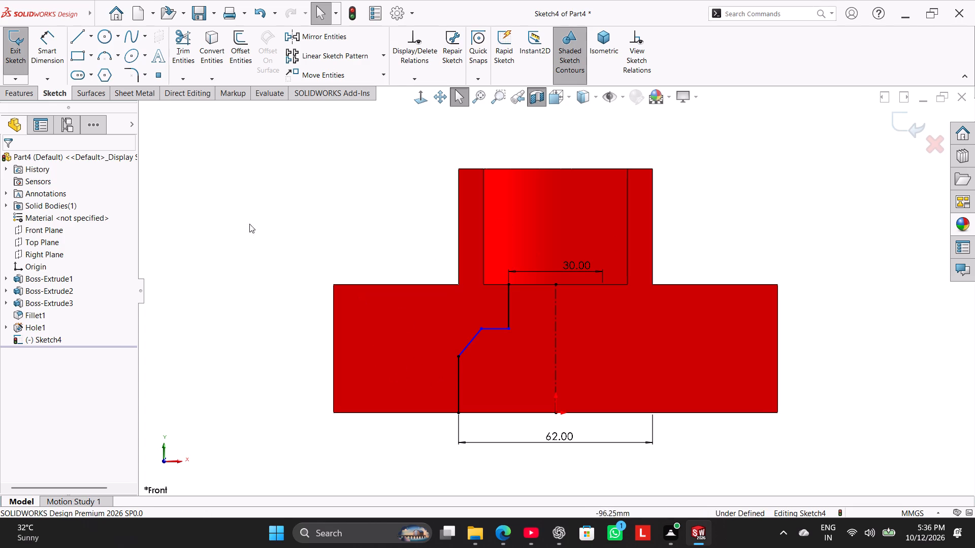
Dimension the upper endpoint of the profile's slanted line about the centerline as a 46 mm diameter.
click(49, 50)
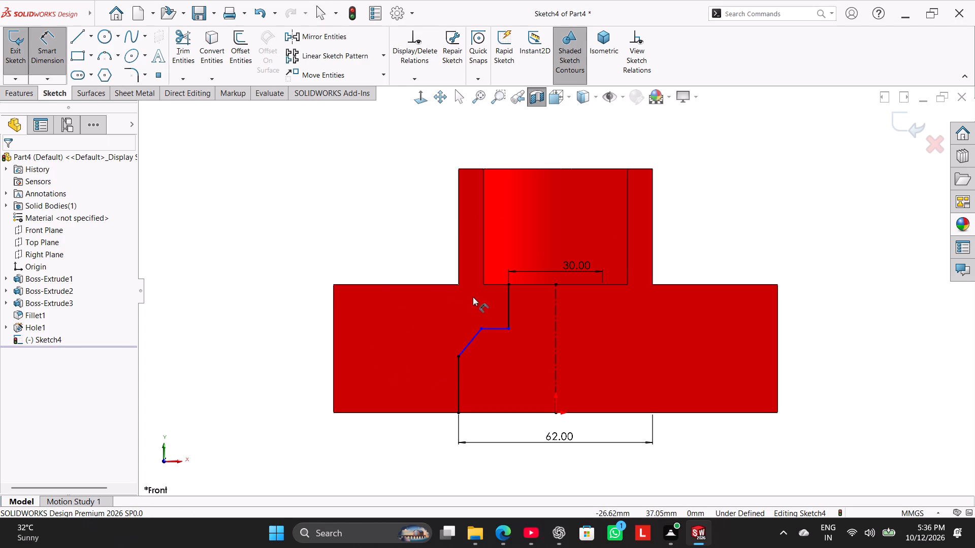
click(482, 329)
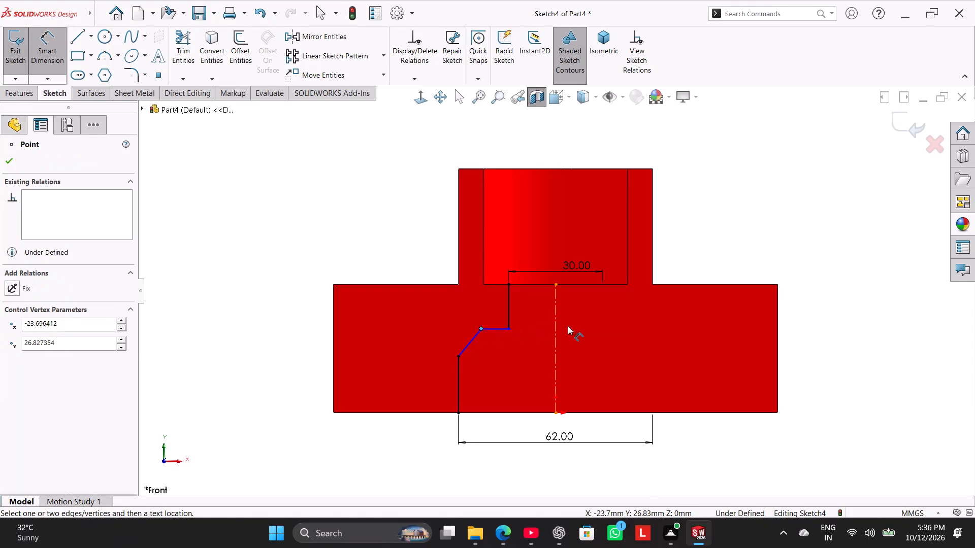
click(557, 329)
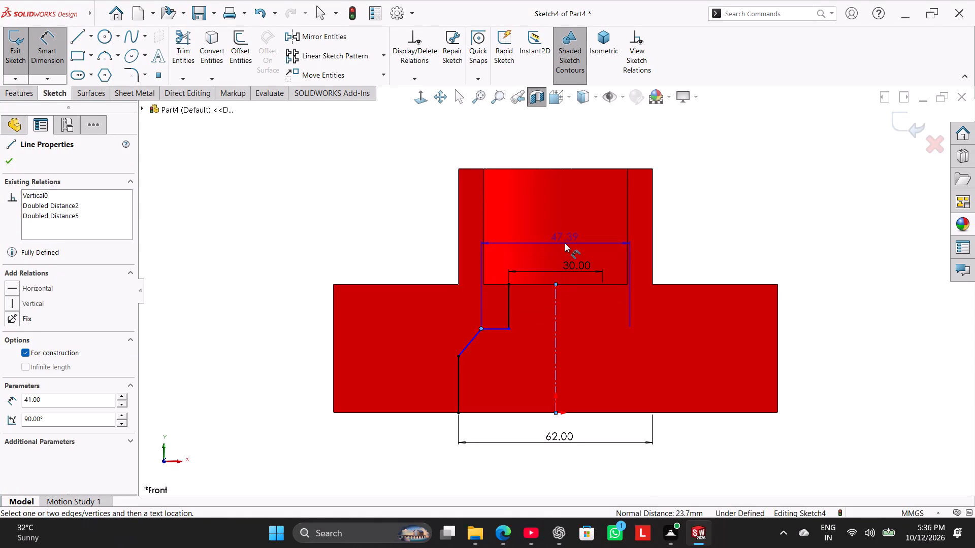
click(565, 243)
key(4)
key(6)
key(Return)
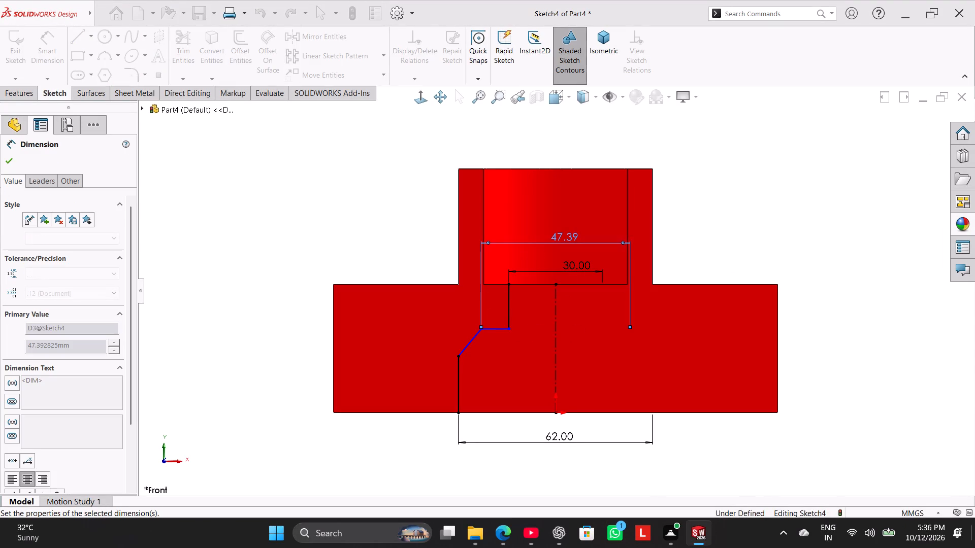
right_click(713, 232)
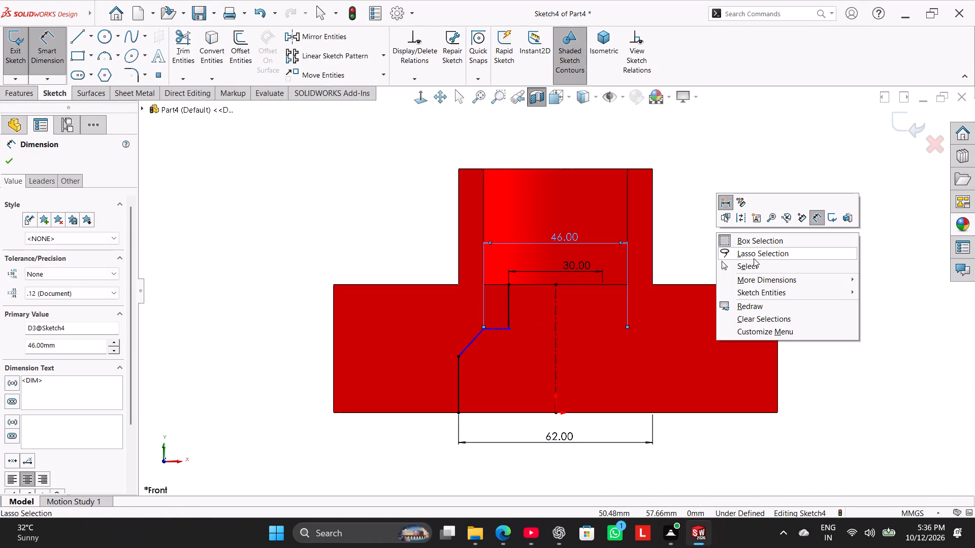
click(755, 265)
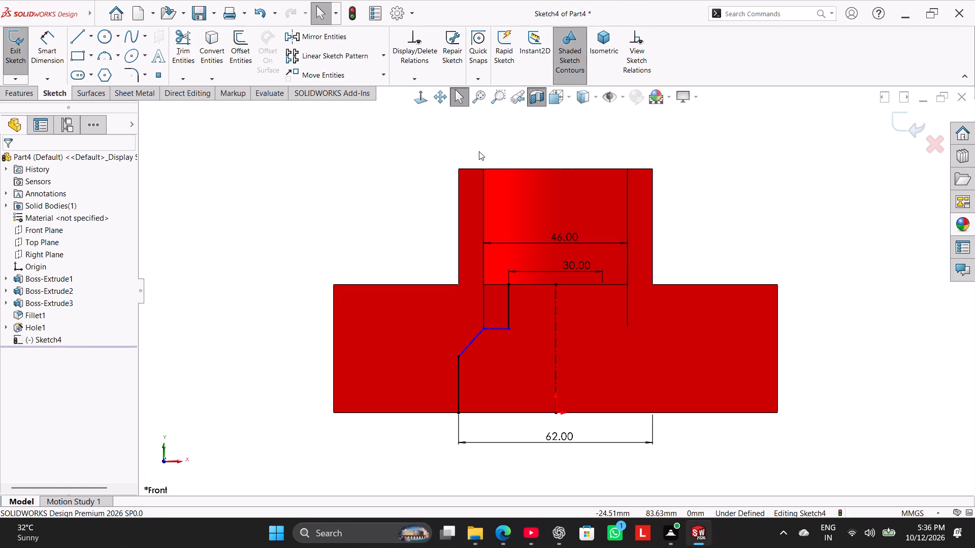
click(402, 202)
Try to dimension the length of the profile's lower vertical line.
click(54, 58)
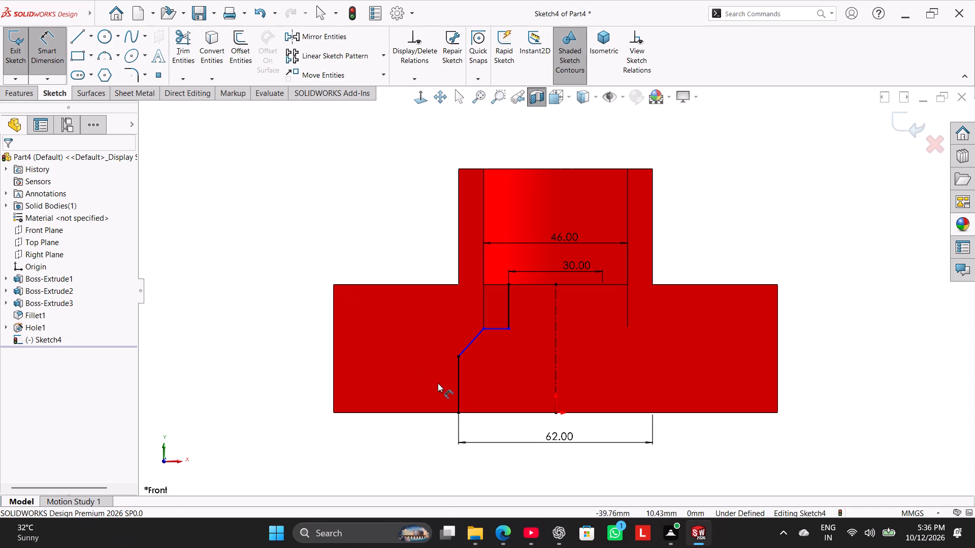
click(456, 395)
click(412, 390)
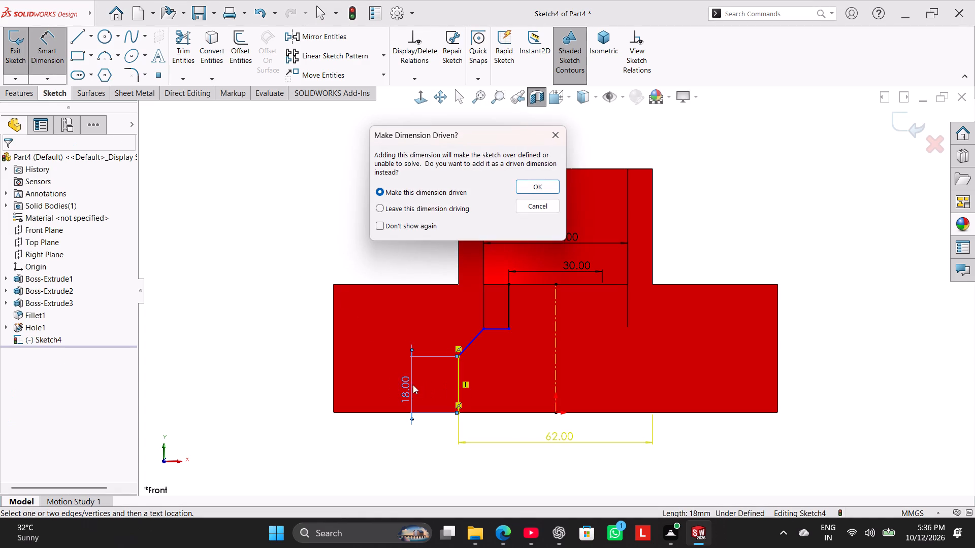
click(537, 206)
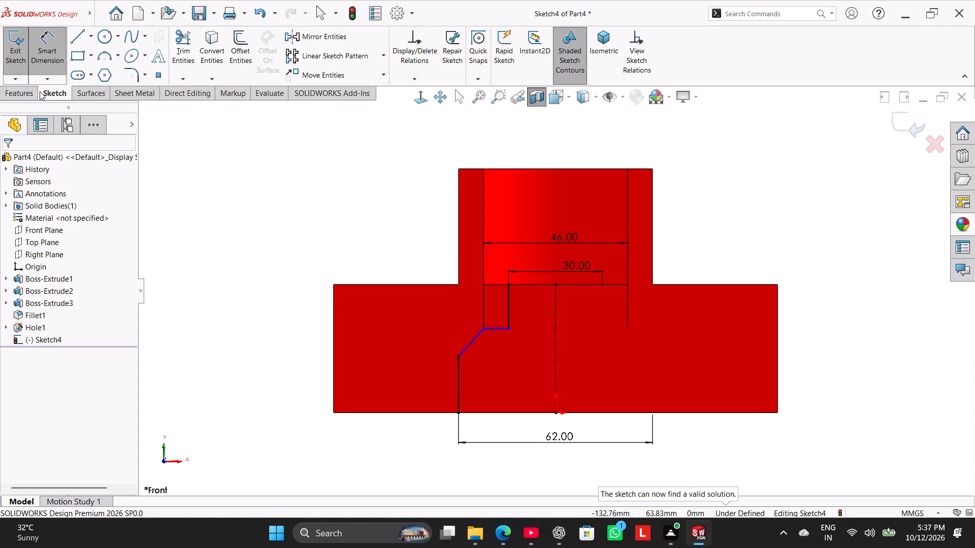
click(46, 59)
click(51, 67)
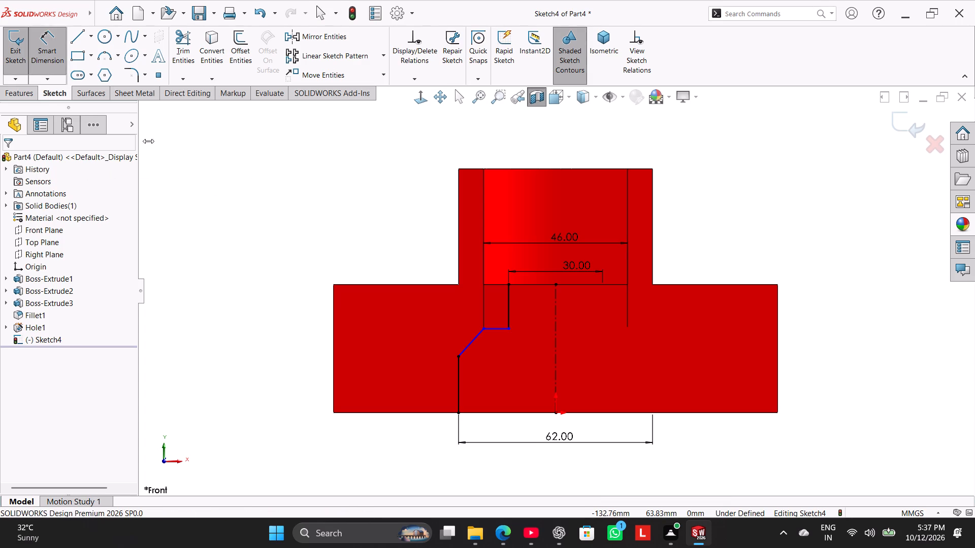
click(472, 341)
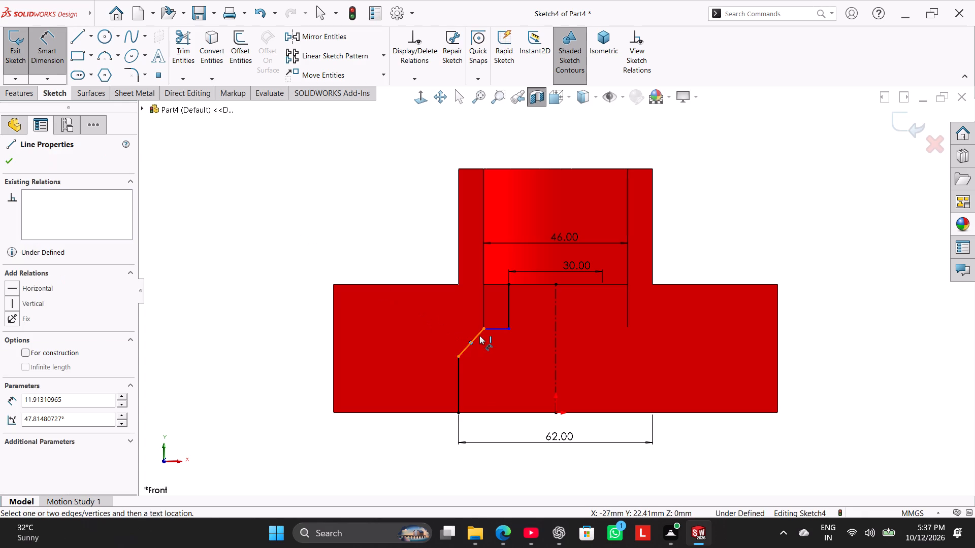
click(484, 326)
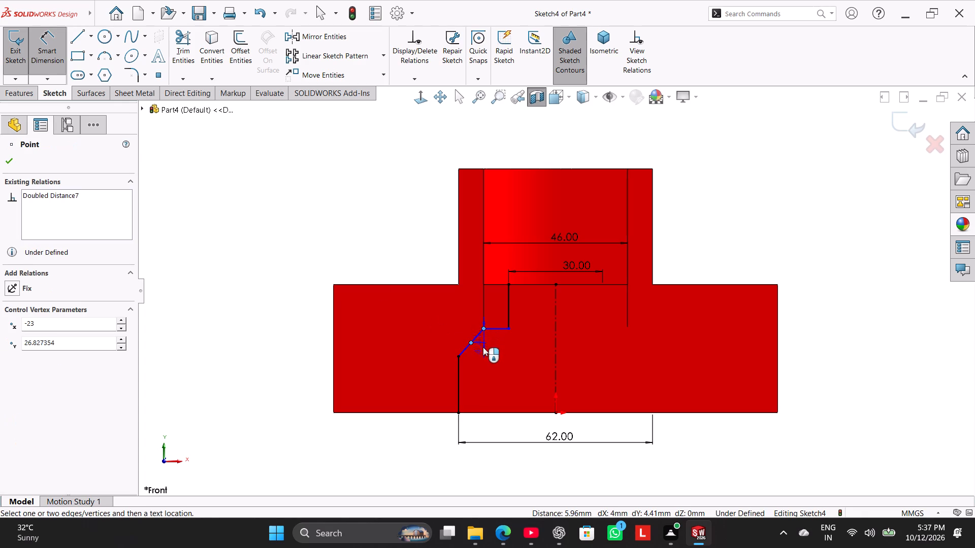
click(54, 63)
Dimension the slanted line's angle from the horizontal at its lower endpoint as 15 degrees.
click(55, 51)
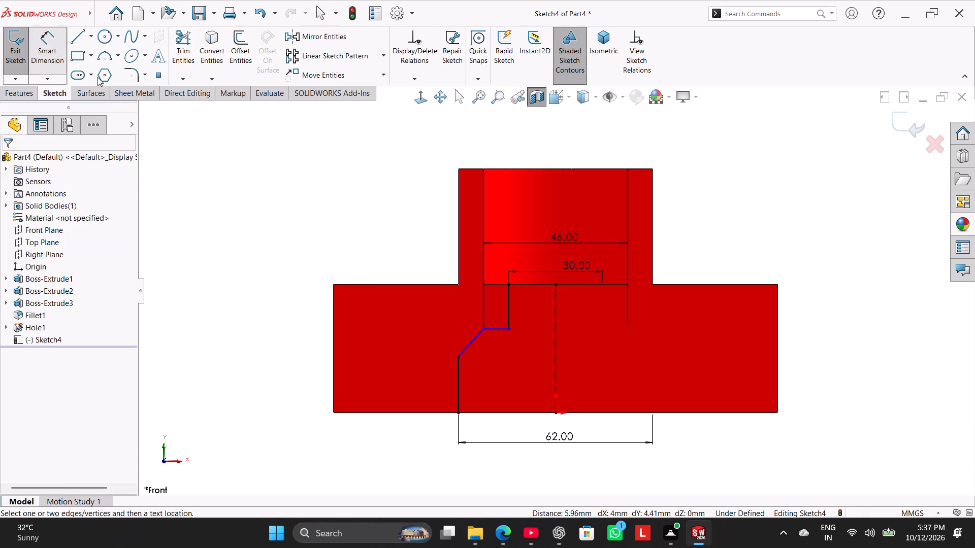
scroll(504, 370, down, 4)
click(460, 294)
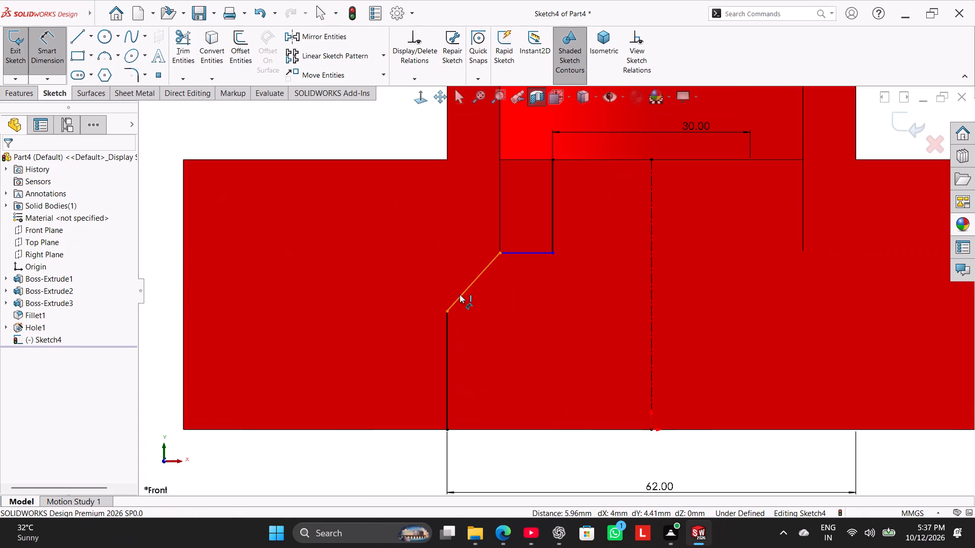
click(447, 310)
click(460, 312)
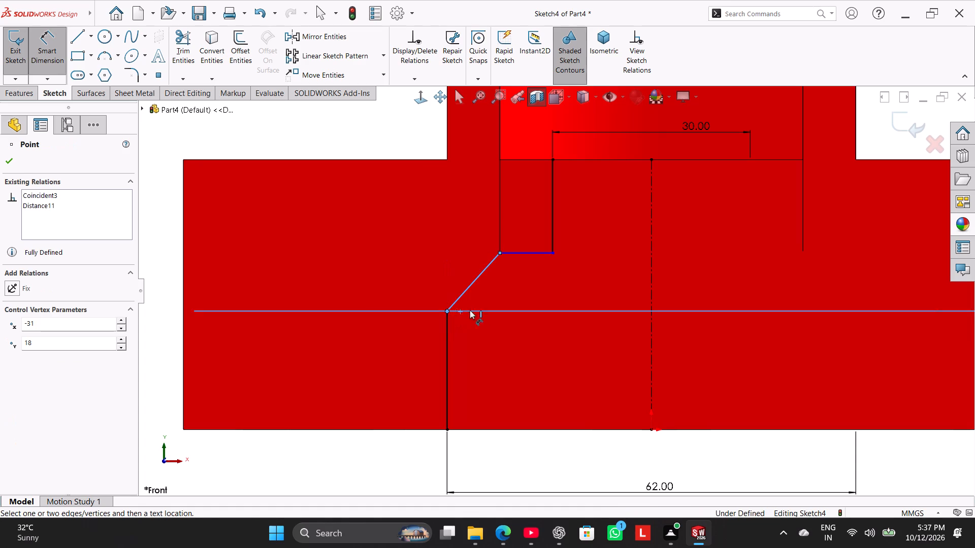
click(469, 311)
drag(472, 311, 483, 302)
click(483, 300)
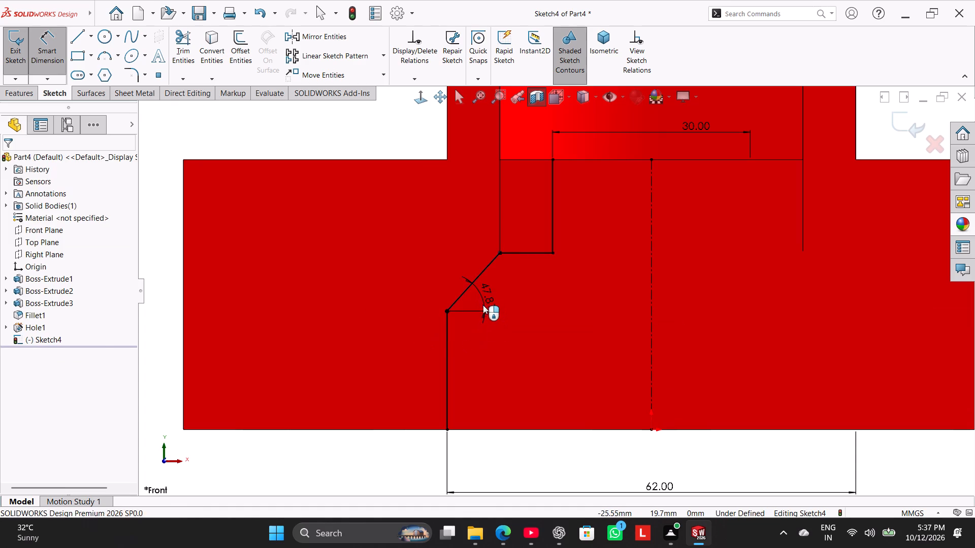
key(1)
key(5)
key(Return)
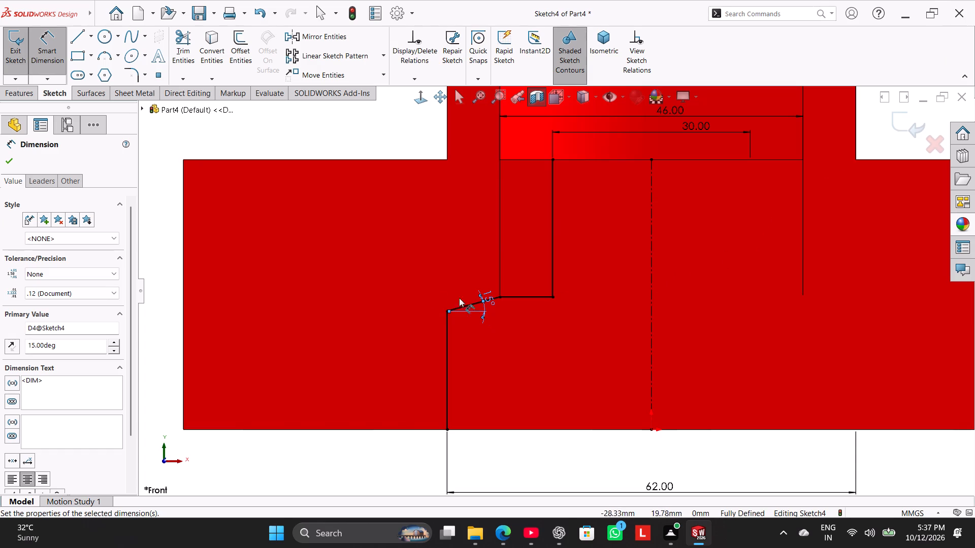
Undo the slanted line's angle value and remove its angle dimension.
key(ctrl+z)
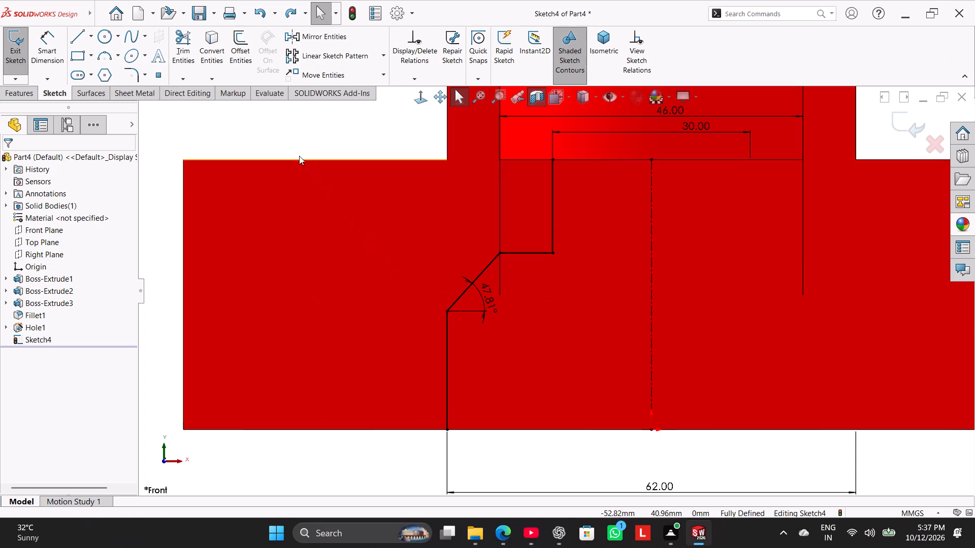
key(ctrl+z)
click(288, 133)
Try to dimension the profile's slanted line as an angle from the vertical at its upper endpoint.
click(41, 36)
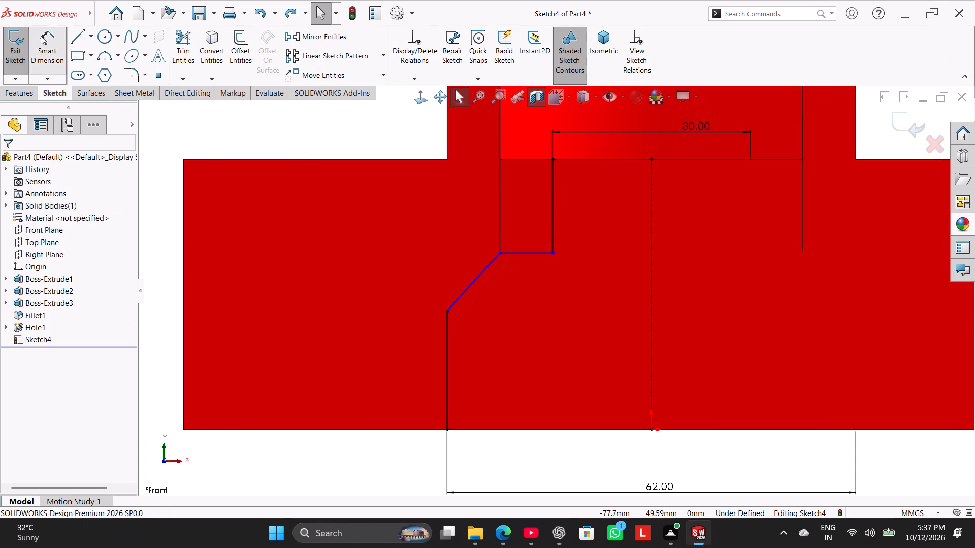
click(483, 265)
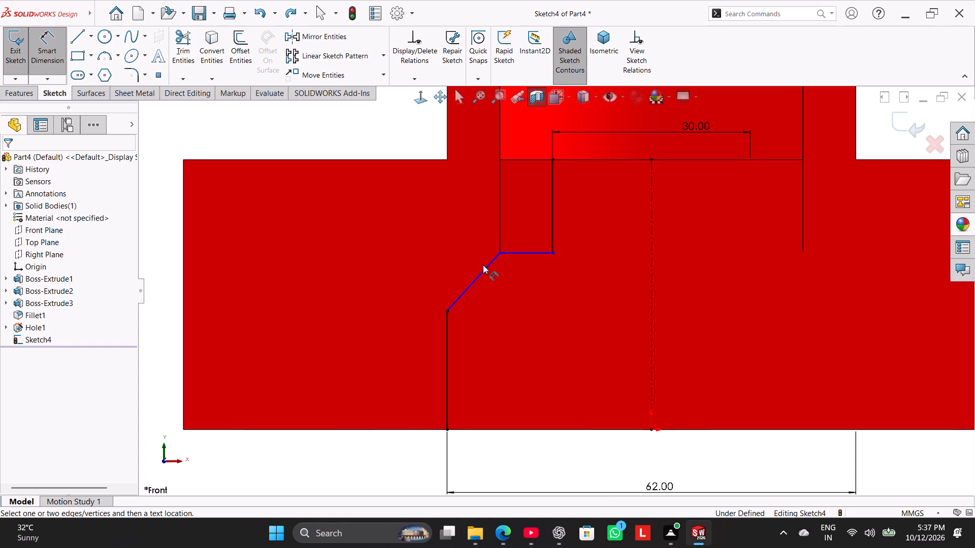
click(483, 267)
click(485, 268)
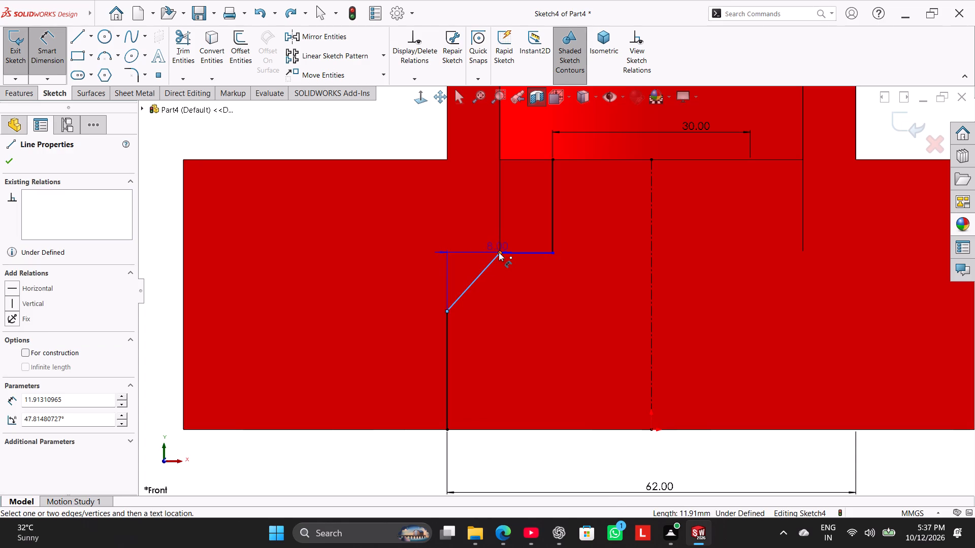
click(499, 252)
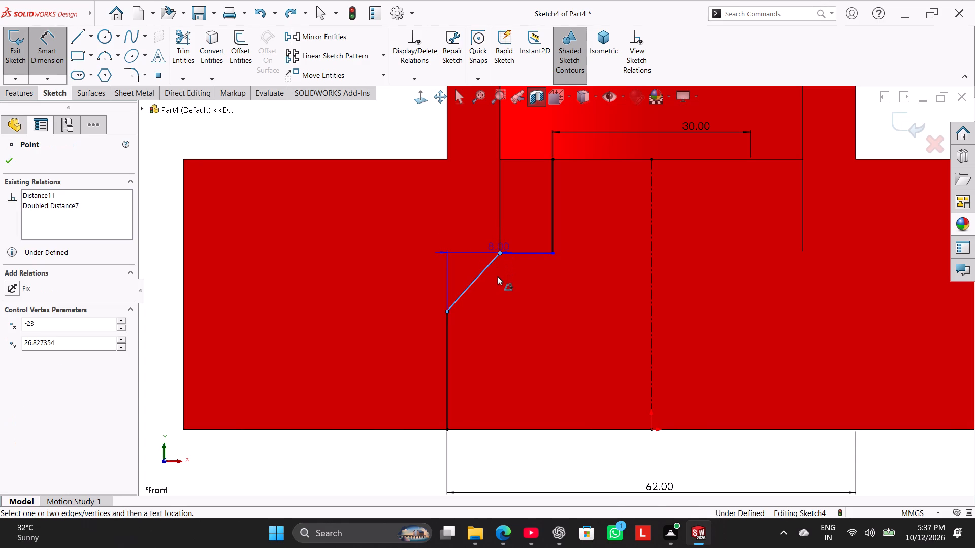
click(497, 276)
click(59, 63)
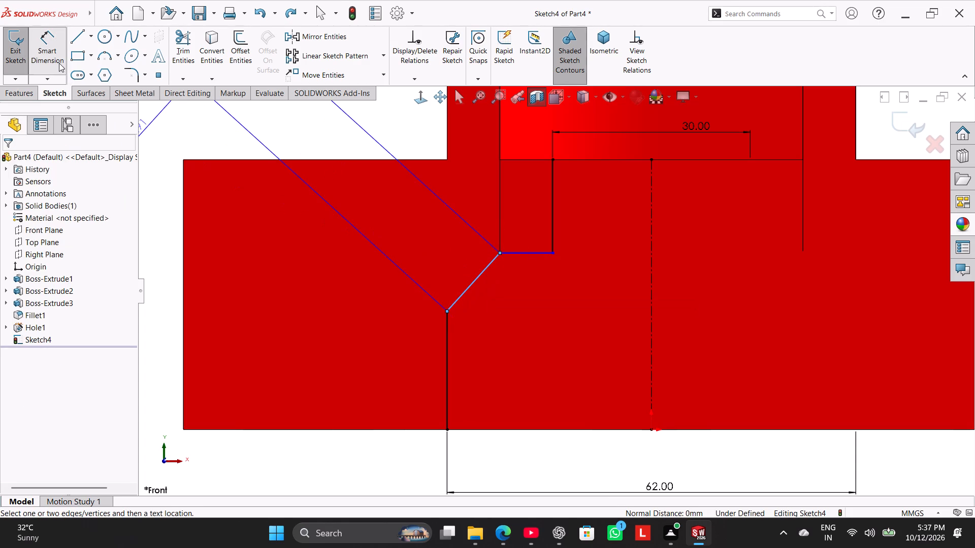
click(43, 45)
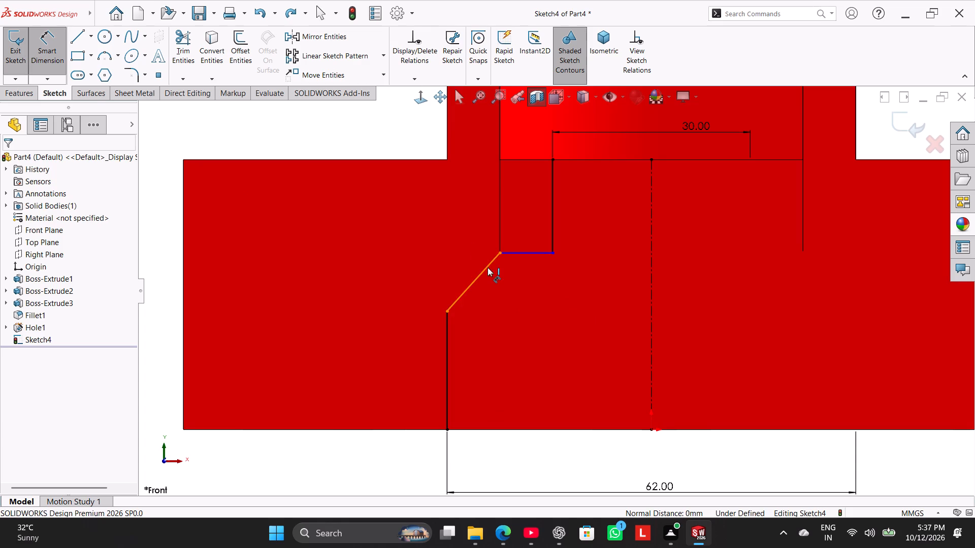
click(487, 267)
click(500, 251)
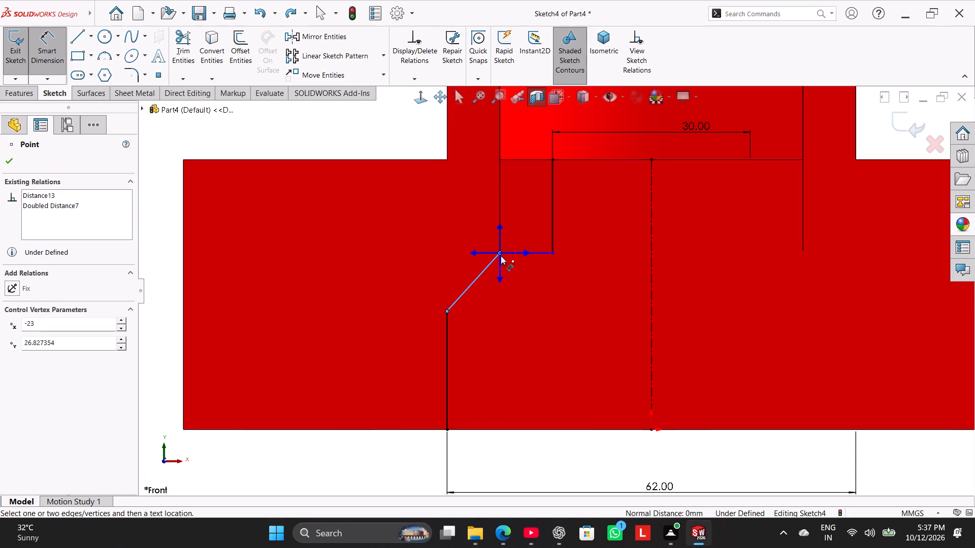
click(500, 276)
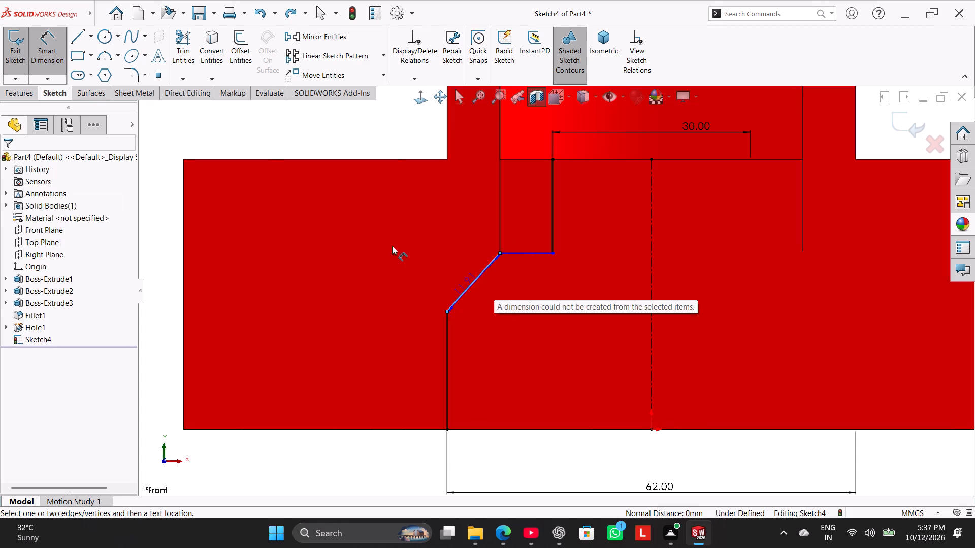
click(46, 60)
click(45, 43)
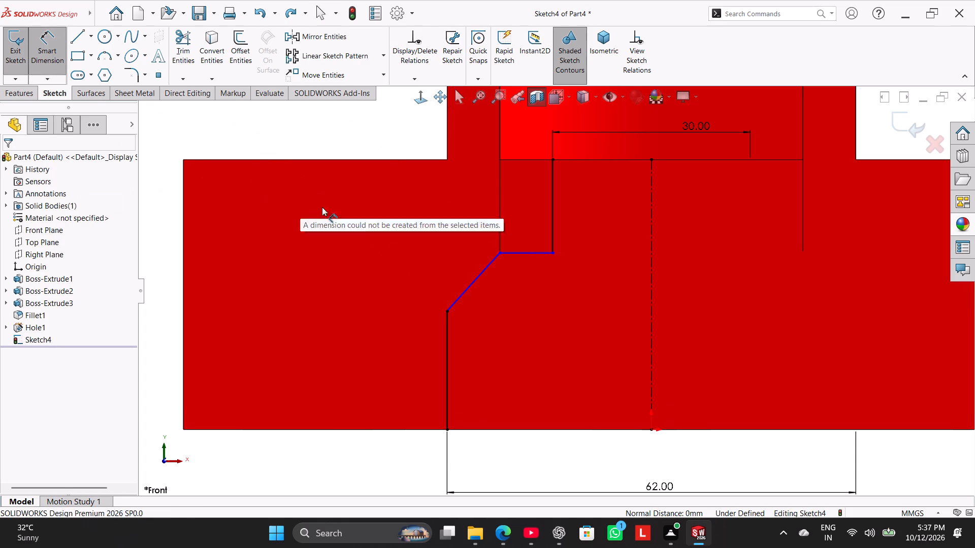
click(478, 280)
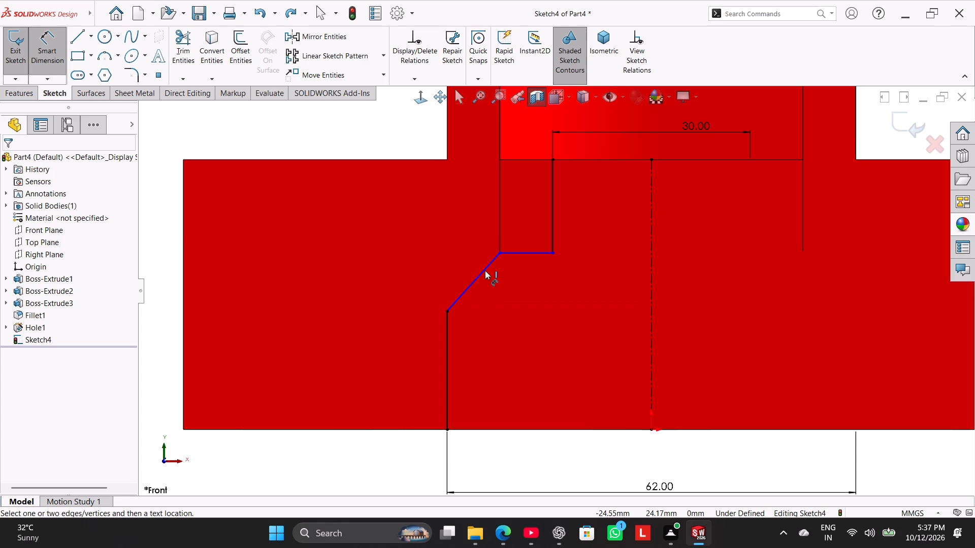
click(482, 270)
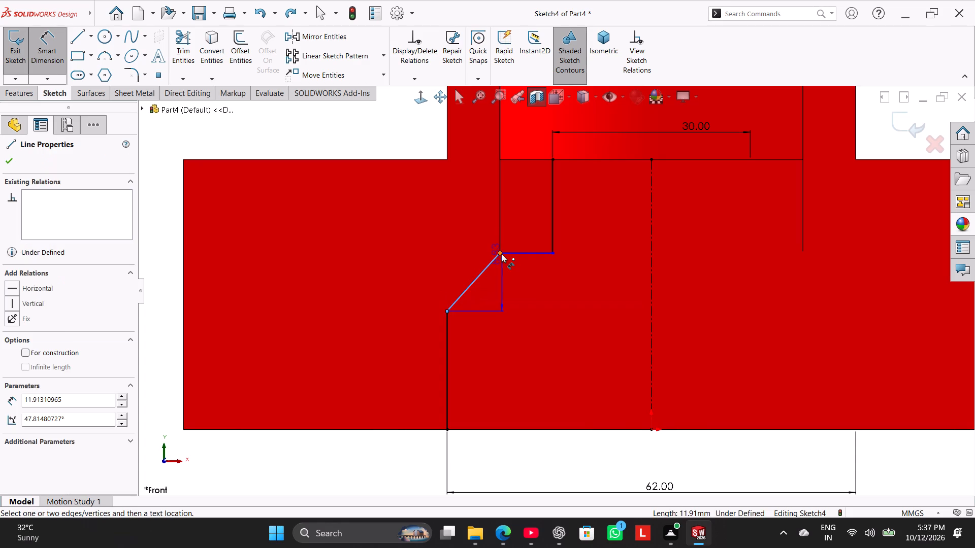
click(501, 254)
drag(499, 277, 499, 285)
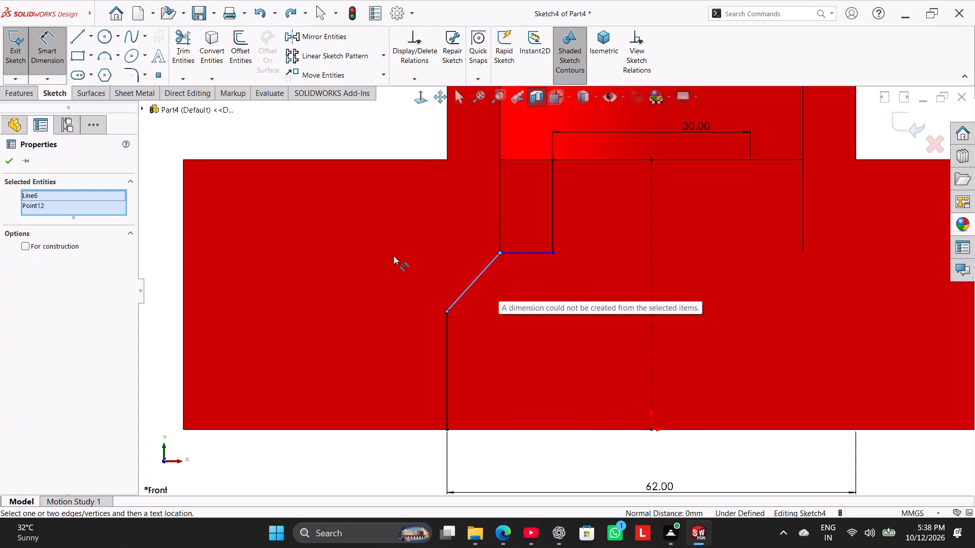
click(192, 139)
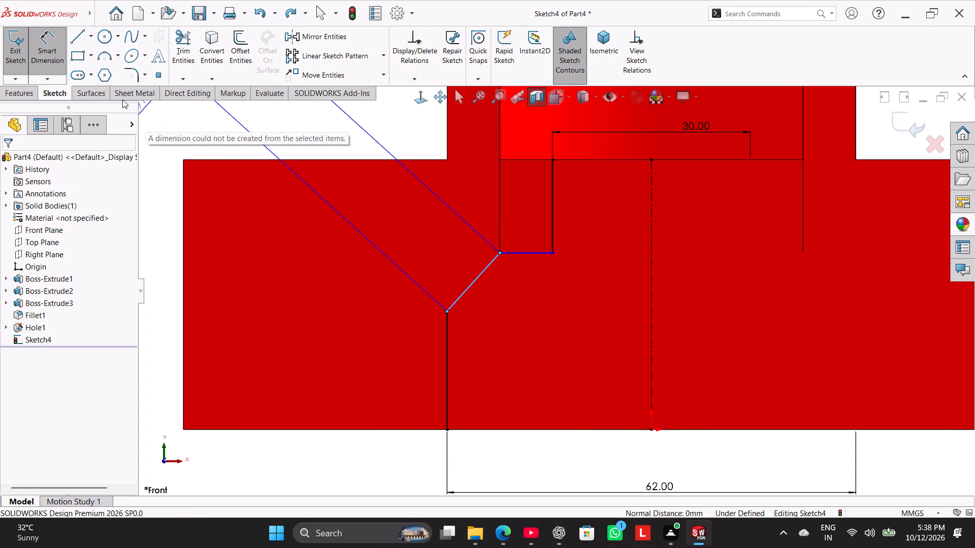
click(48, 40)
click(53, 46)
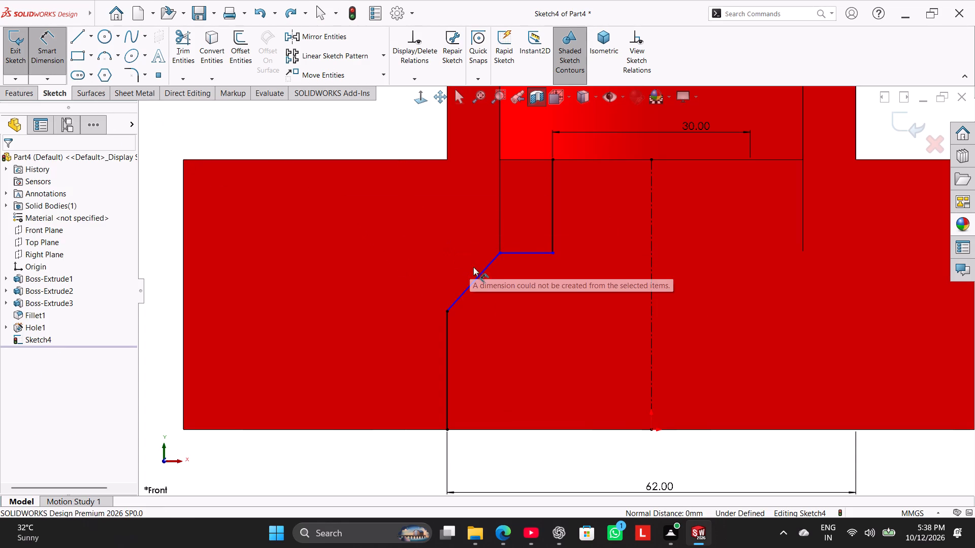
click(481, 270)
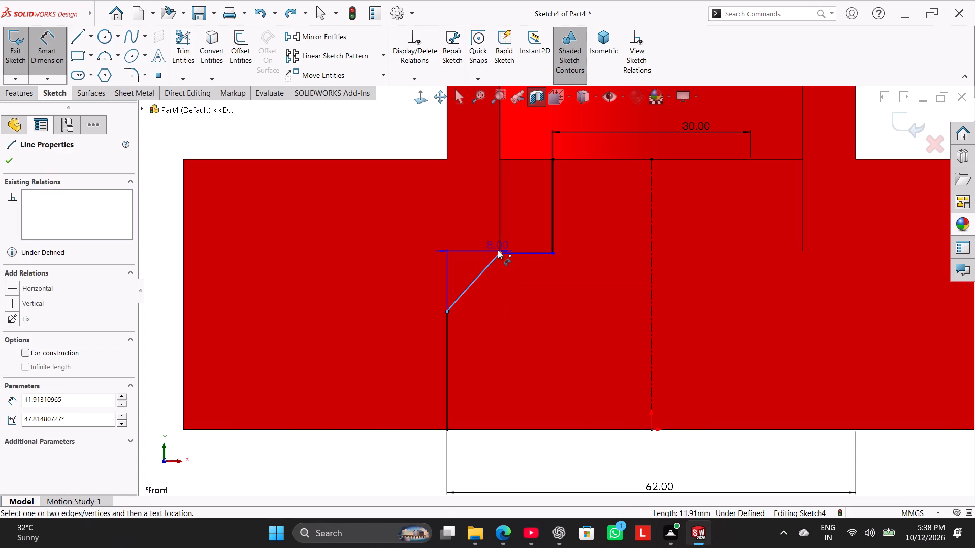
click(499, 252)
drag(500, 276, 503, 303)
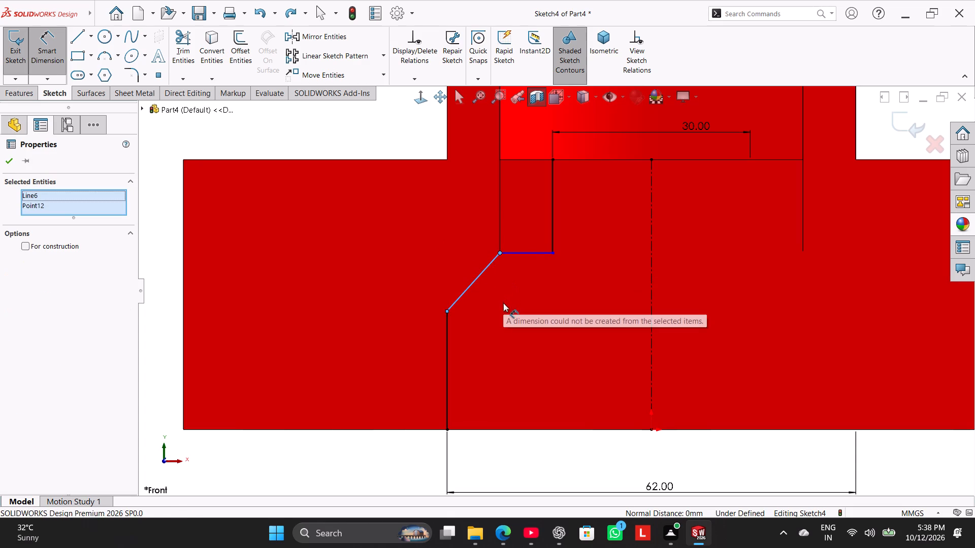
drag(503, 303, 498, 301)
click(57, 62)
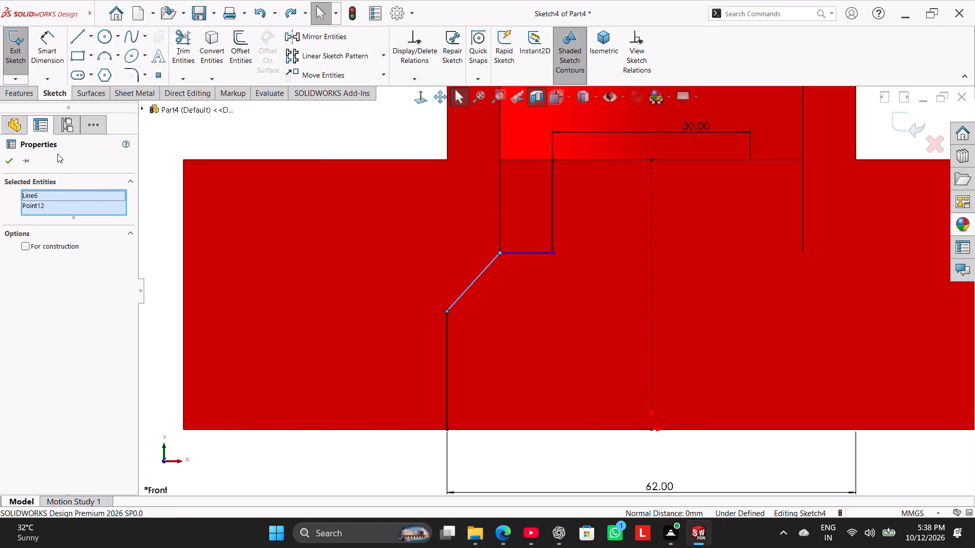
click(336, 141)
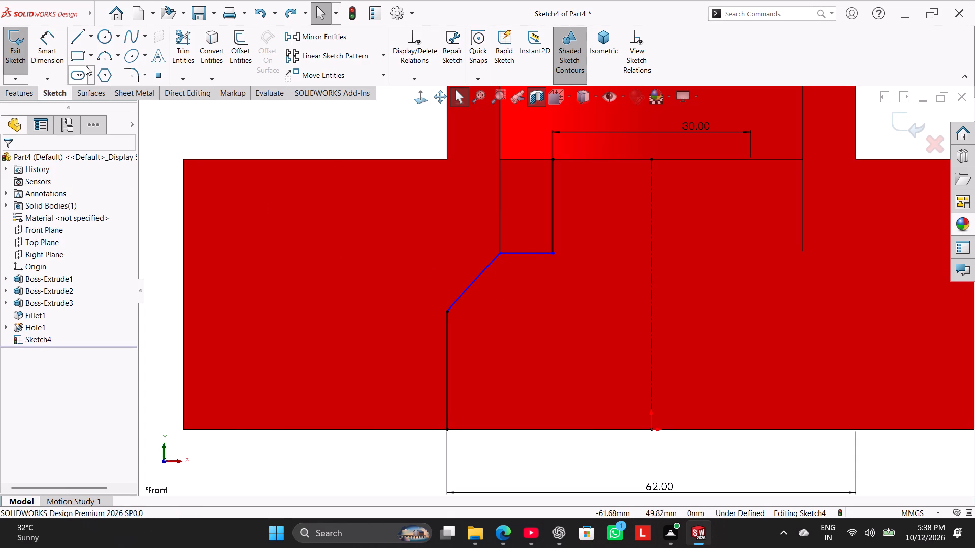
Dimension the slanted line's angle from the vertical at its upper endpoint as 15 degrees.
click(52, 42)
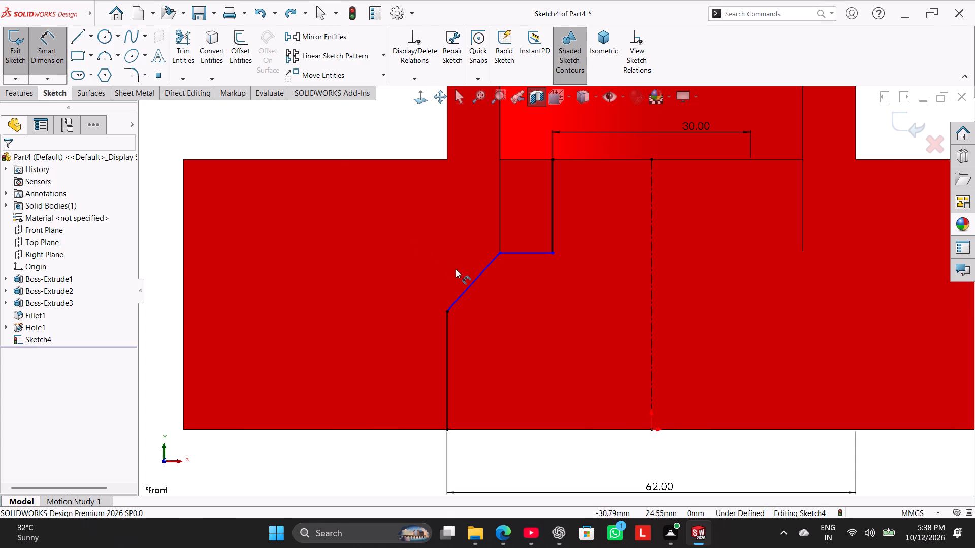
scroll(459, 272, down, 2)
click(496, 279)
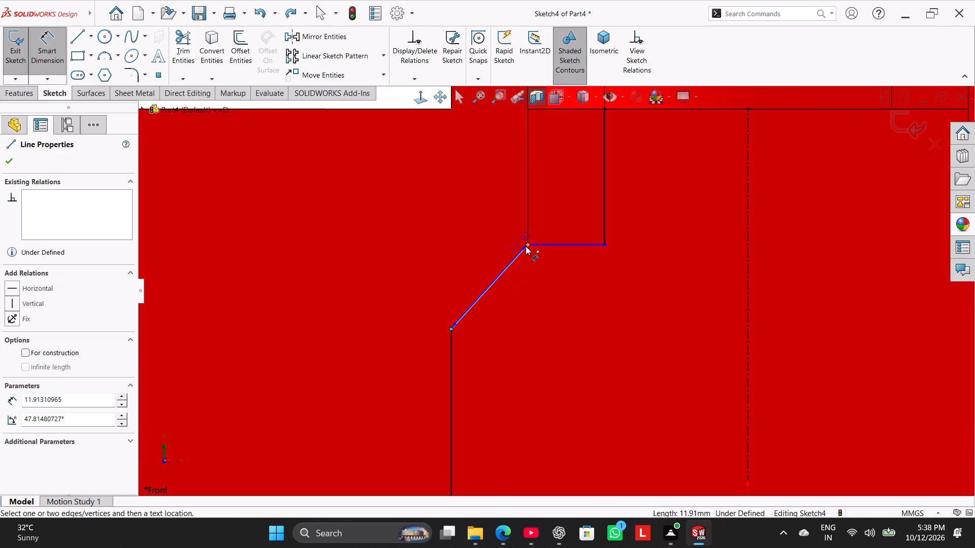
click(526, 246)
drag(526, 273, 517, 295)
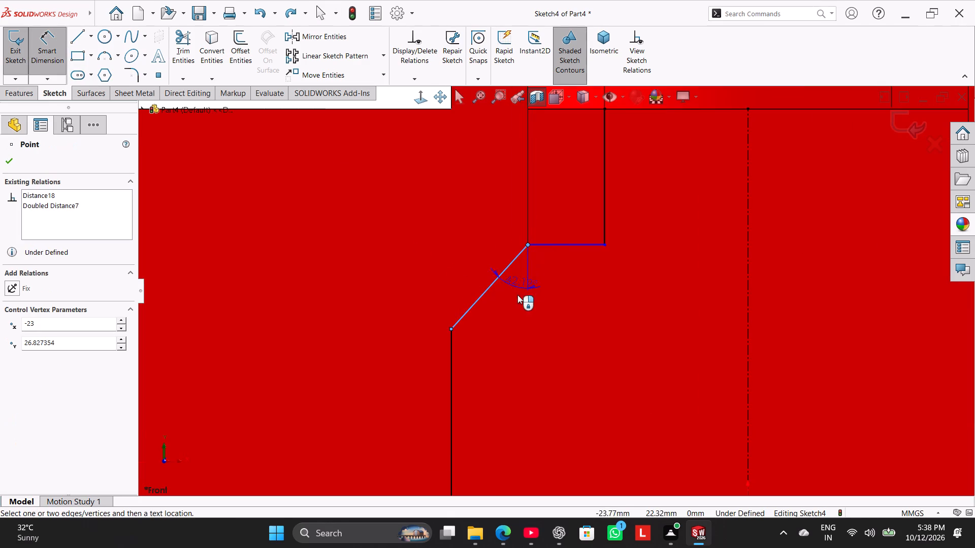
drag(517, 295, 502, 315)
click(501, 313)
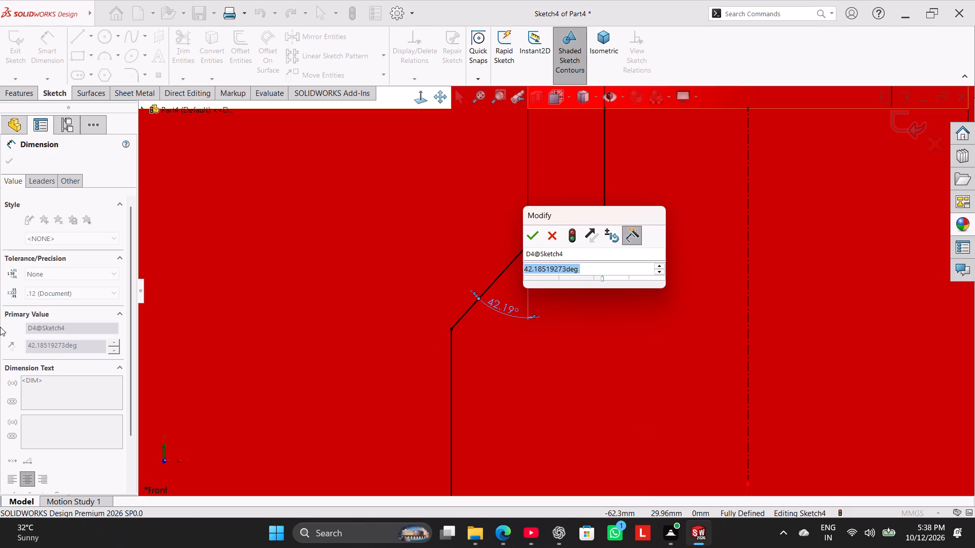
text(15)
key(Return)
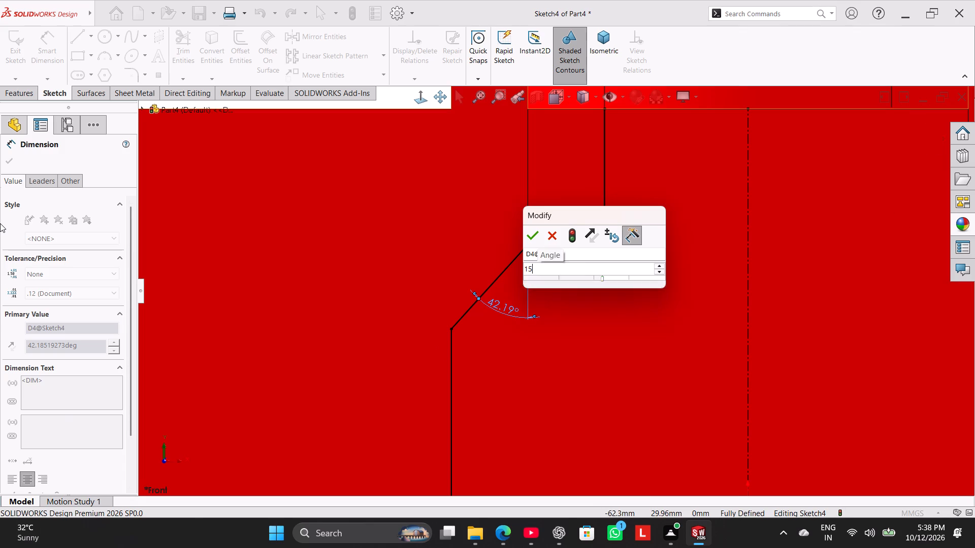
scroll(657, 203, up, 3)
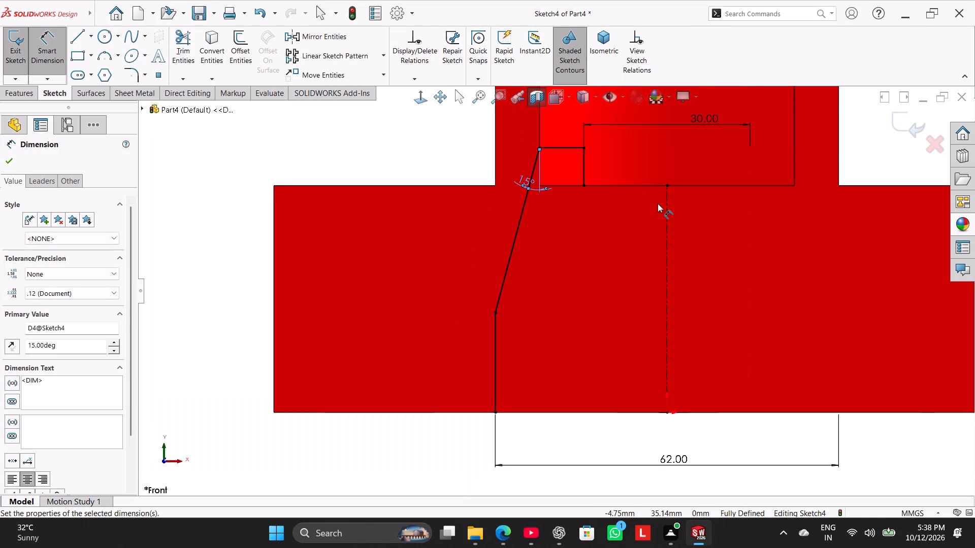
scroll(658, 203, up, 1)
right_click(242, 172)
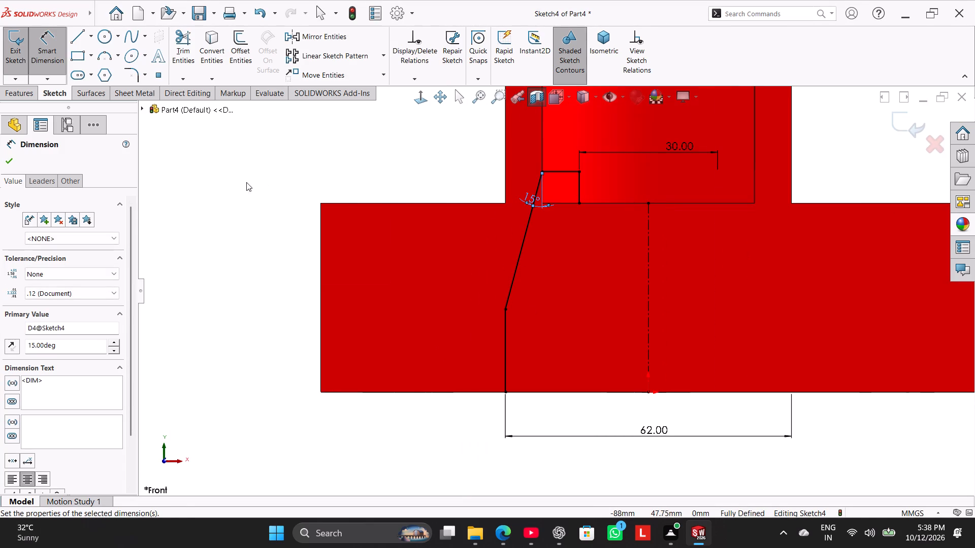
click(263, 200)
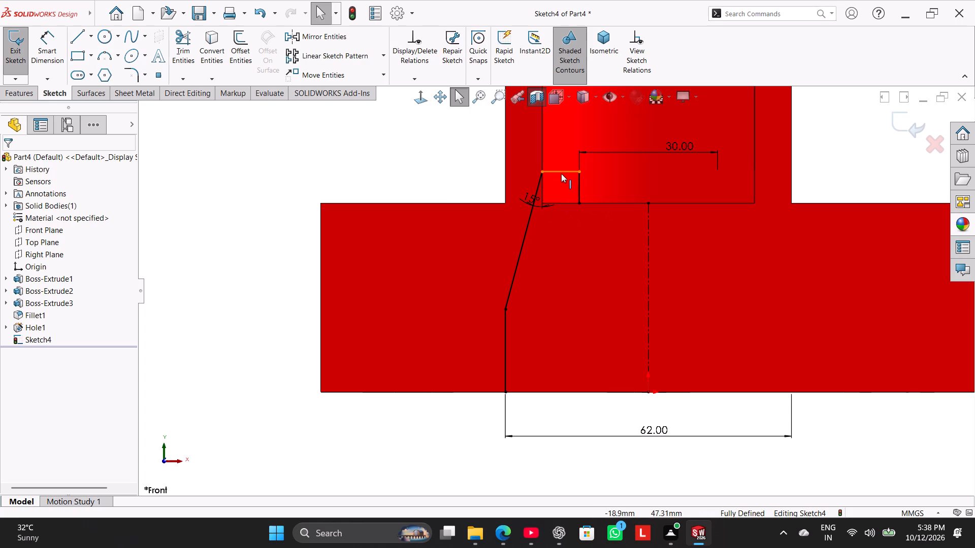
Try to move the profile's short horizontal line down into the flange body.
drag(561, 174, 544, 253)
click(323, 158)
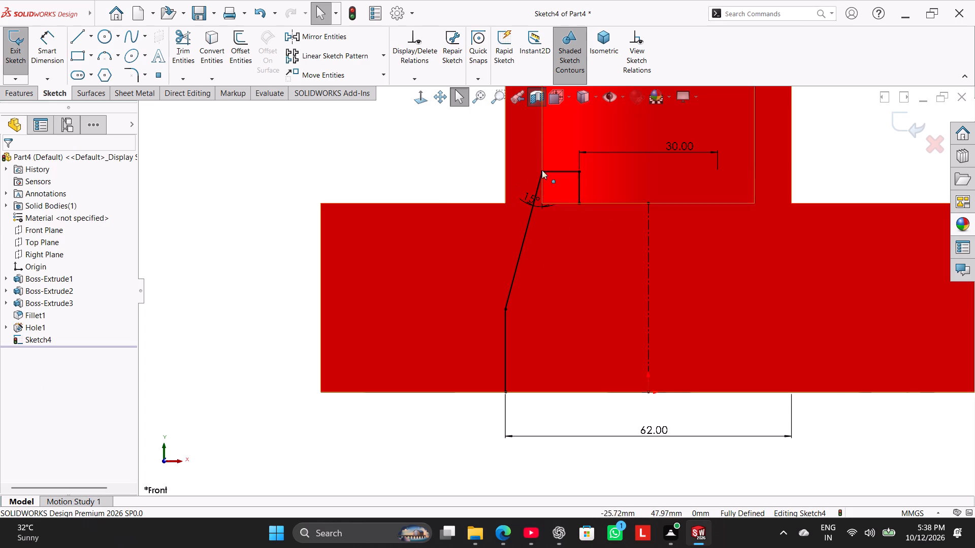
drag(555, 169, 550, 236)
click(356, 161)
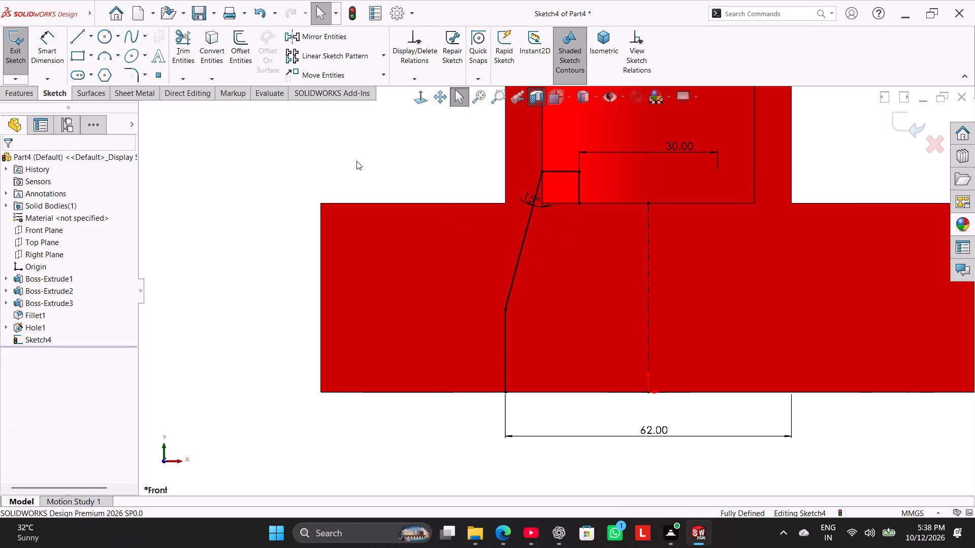
Undo the slanted line's 15-degree angle value, keeping its angle dimension.
key(ctrl+z)
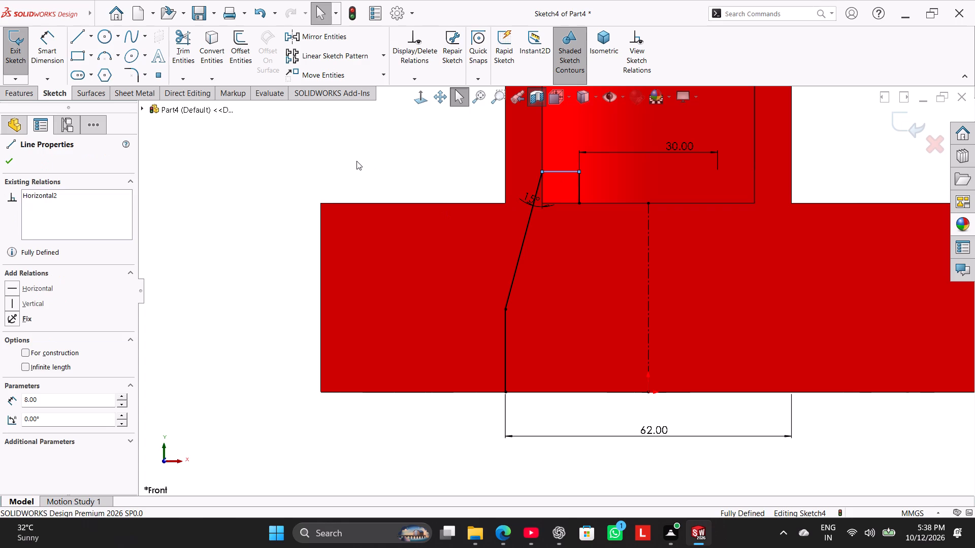
key(ctrl+z)
key(ctrl+z)
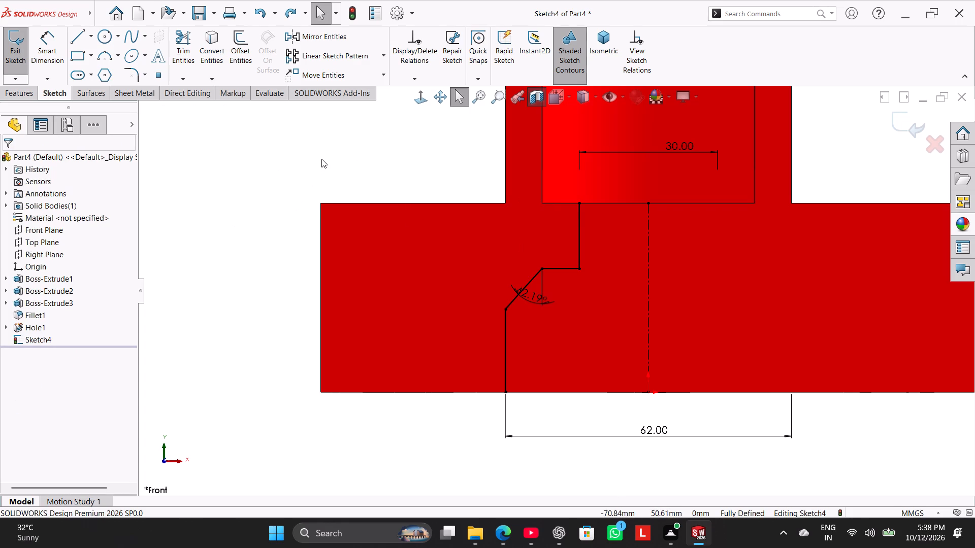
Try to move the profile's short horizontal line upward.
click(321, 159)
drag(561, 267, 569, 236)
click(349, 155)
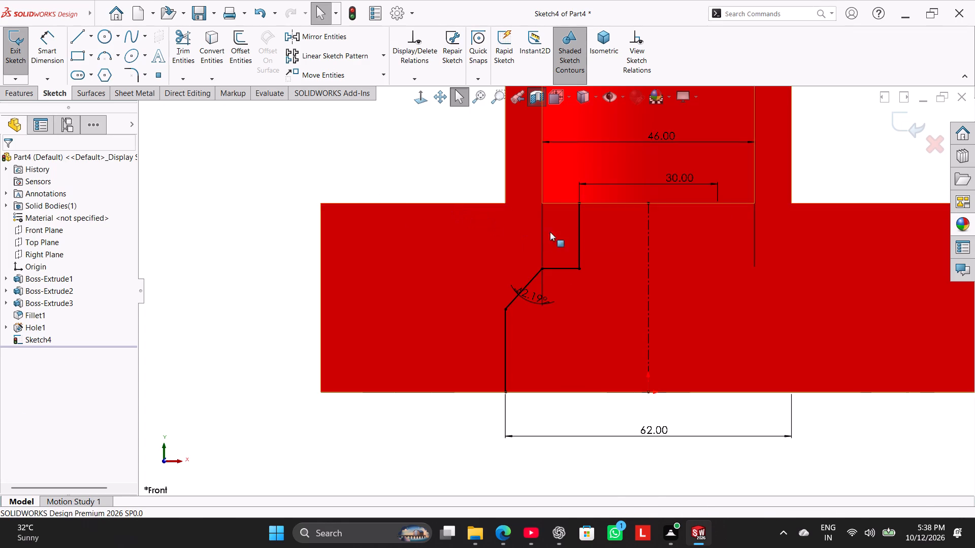
Show the sketch relations on the bore profile.
scroll(589, 234, up, 1)
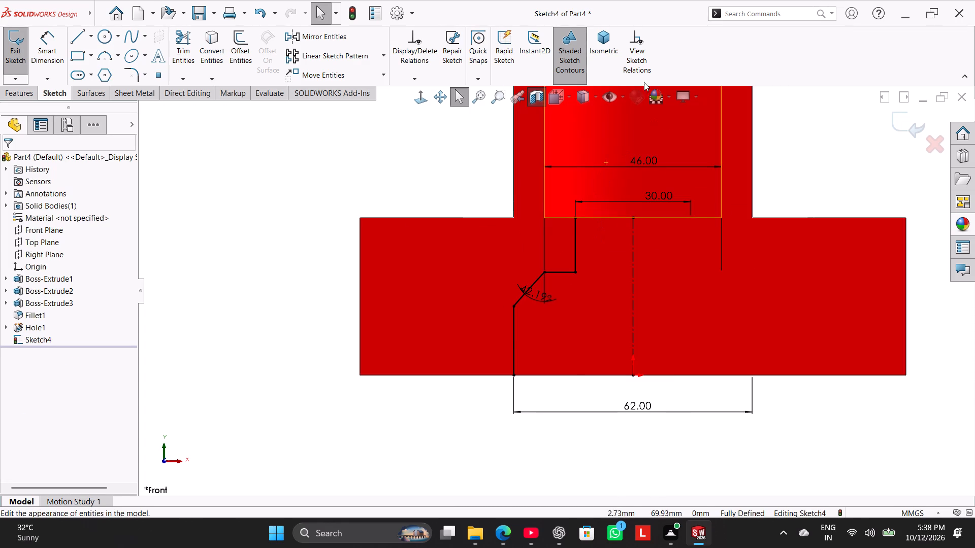
click(642, 69)
scroll(591, 284, down, 1)
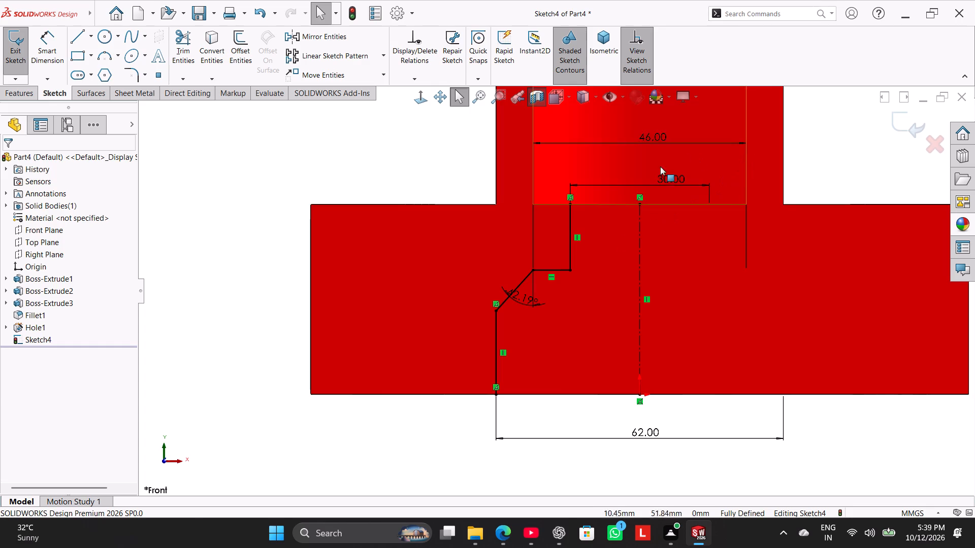
click(445, 155)
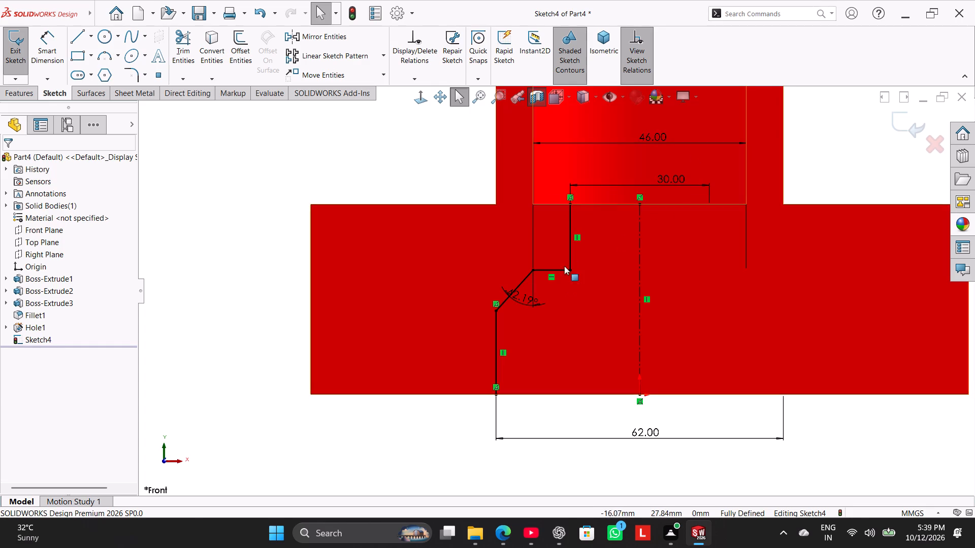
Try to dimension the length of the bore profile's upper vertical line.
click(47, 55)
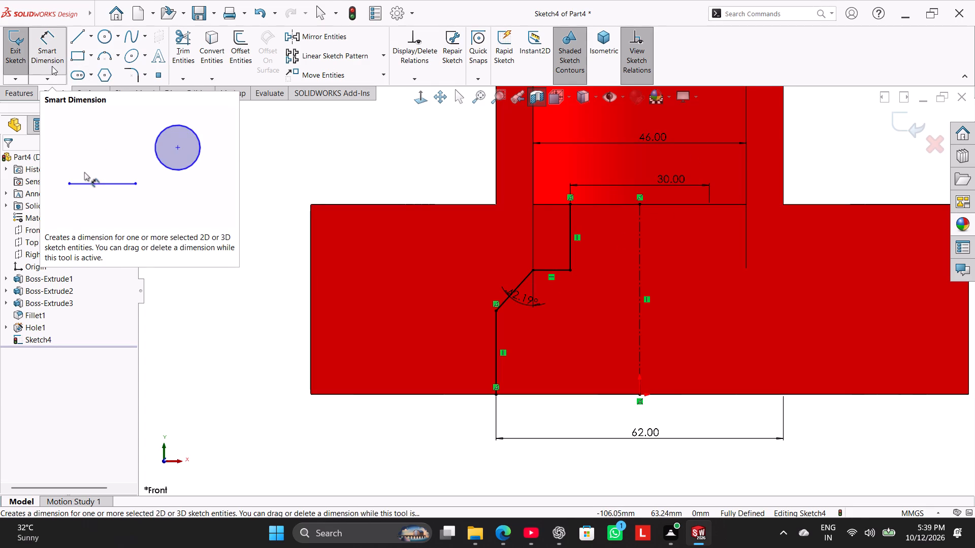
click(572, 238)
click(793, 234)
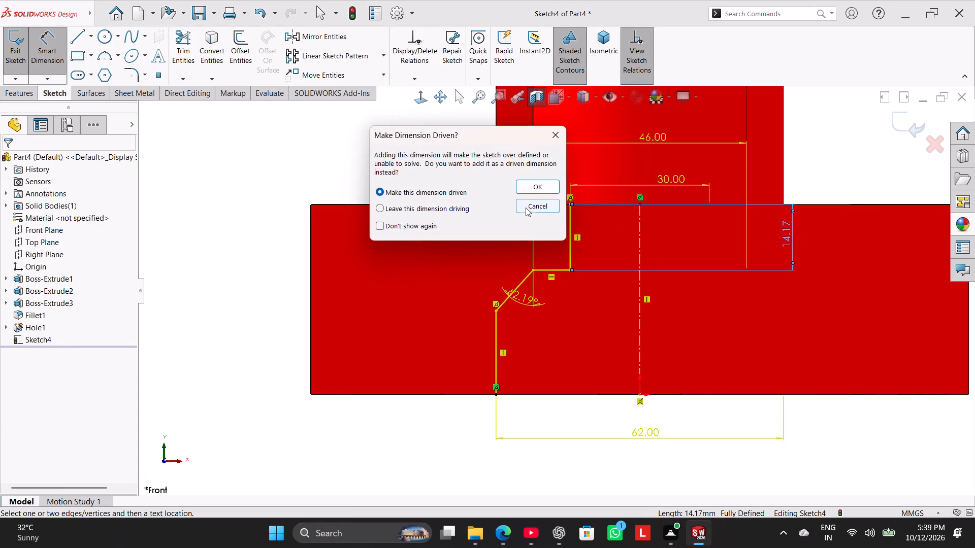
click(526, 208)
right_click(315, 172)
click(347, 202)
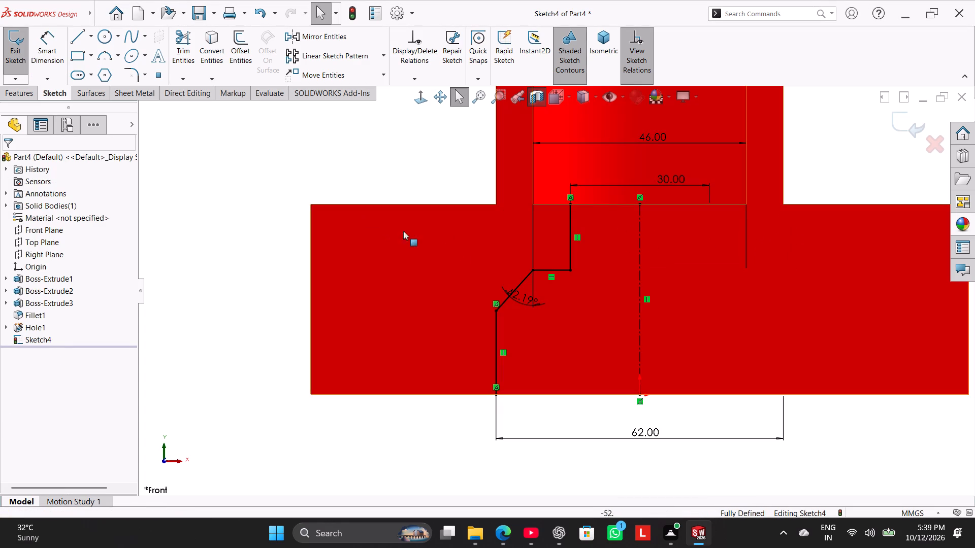
Delete the slanted line from the bore profile.
right_click(521, 281)
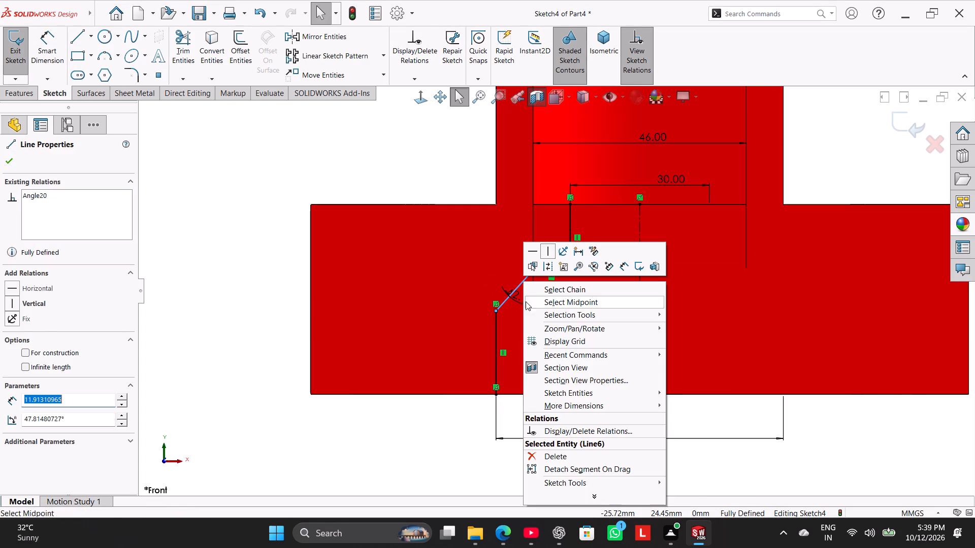
click(581, 451)
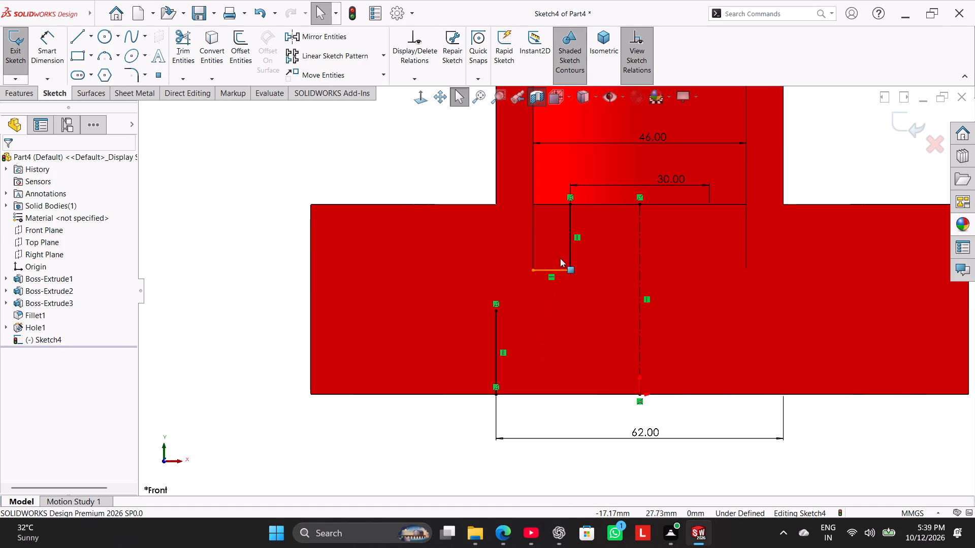
Free up the short horizontal line and dimension the bore profile's upper vertical line to 9 mm.
drag(568, 269, 567, 297)
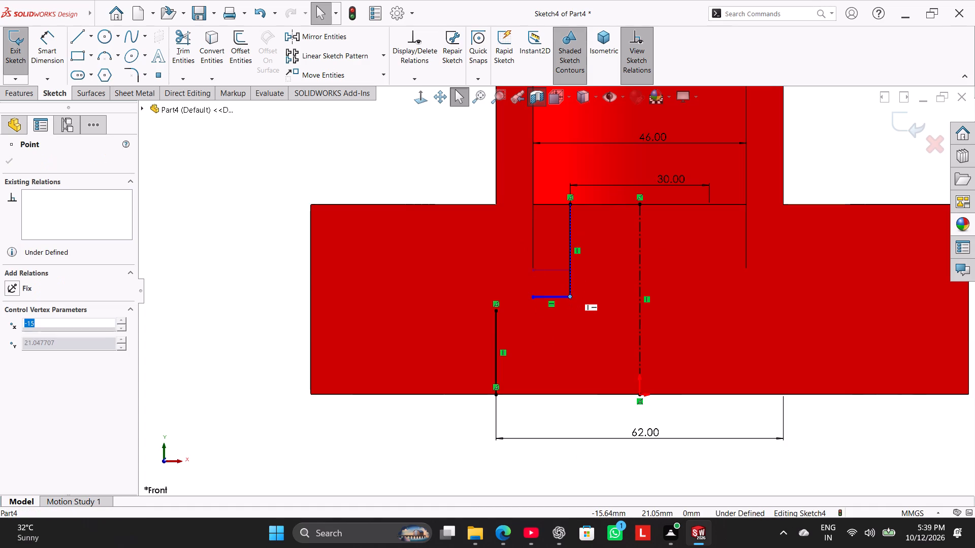
drag(59, 48, 73, 57)
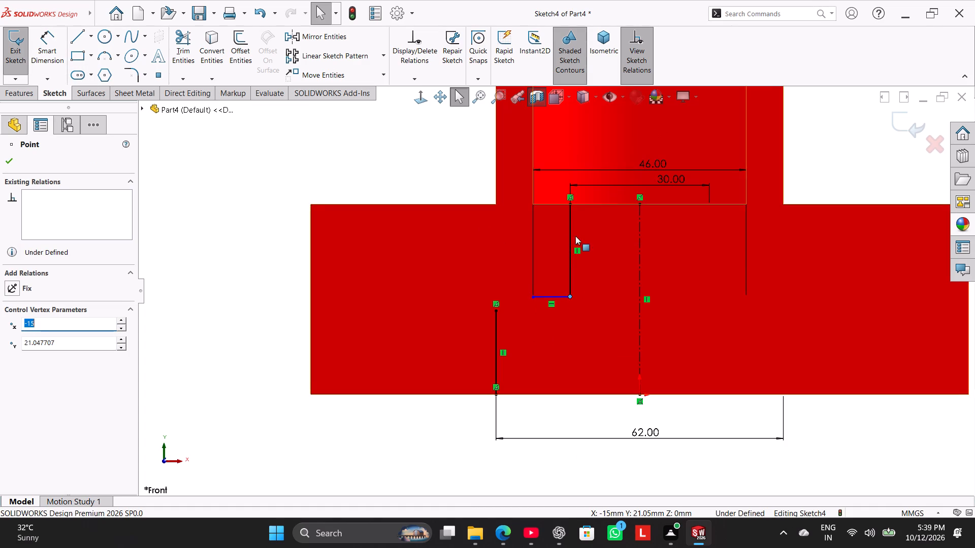
drag(46, 47, 62, 58)
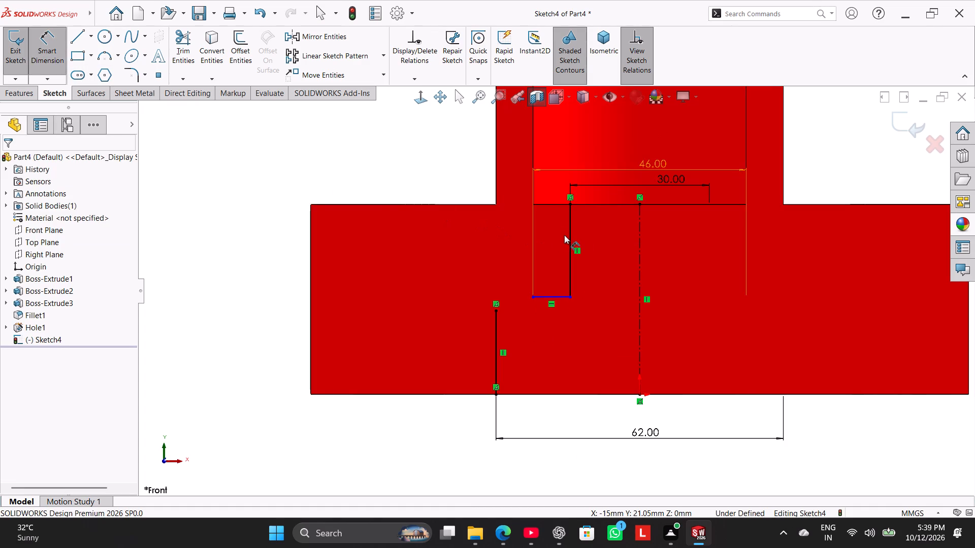
click(567, 235)
click(788, 233)
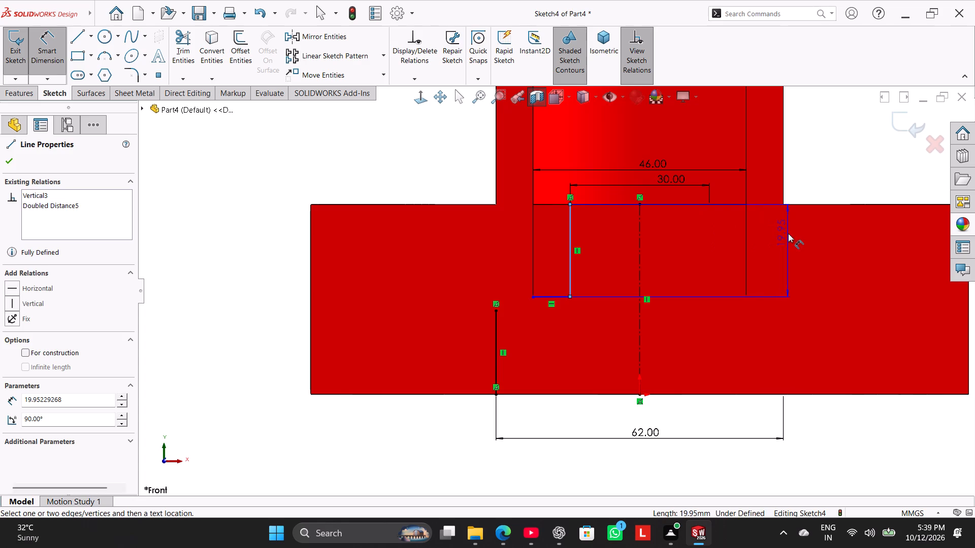
key(9)
key(Return)
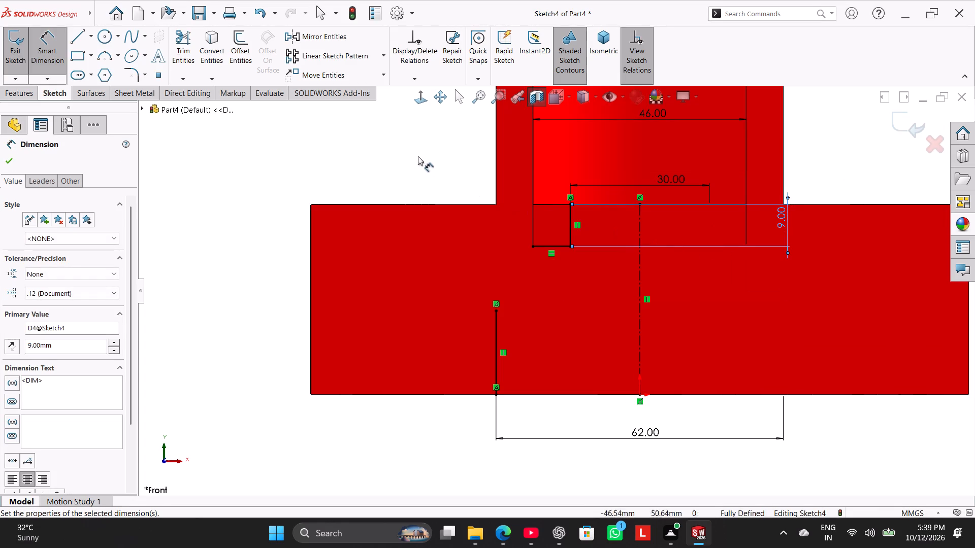
right_click(370, 146)
click(403, 177)
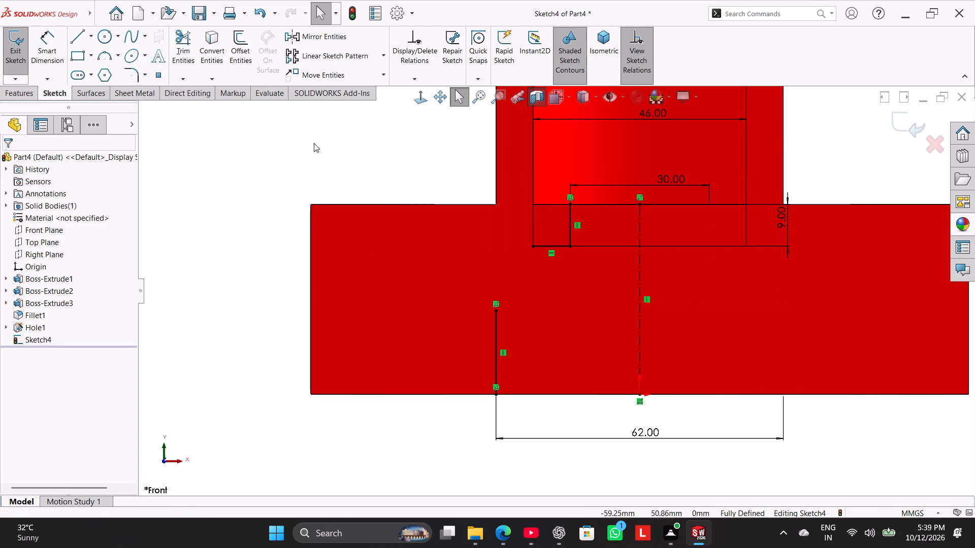
Sketch a slanted line about 16.12 mm long from the lower vertical line's top end to the short horizontal line's outer end.
click(77, 40)
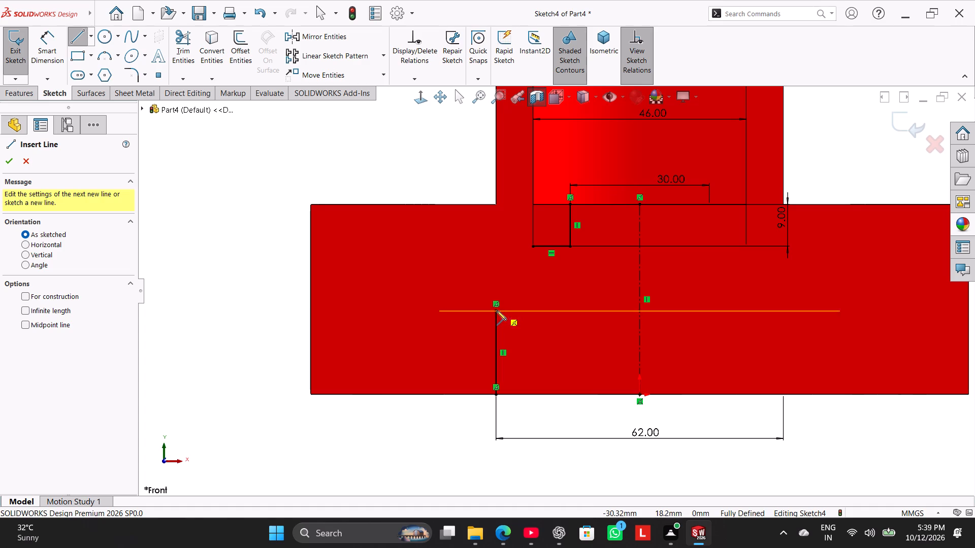
click(496, 312)
click(532, 249)
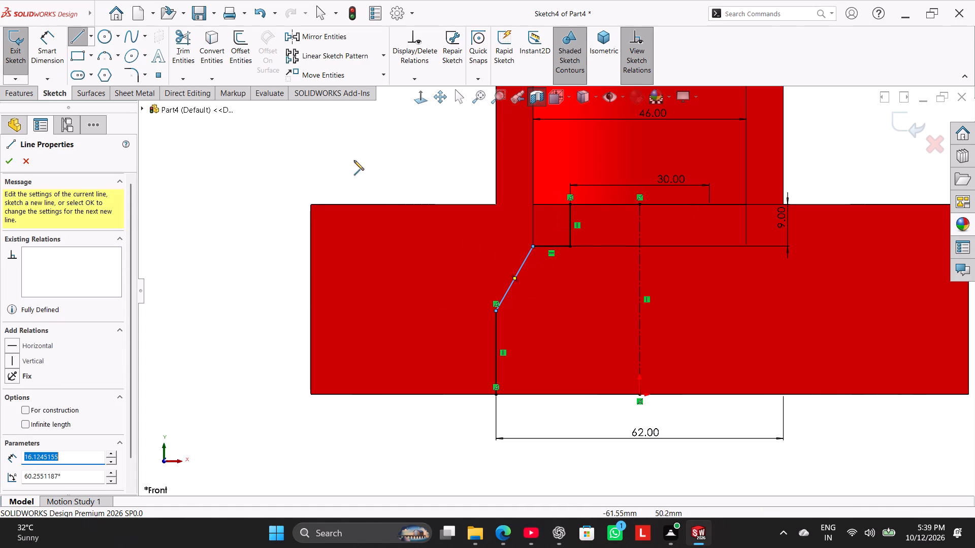
right_click(353, 159)
click(372, 169)
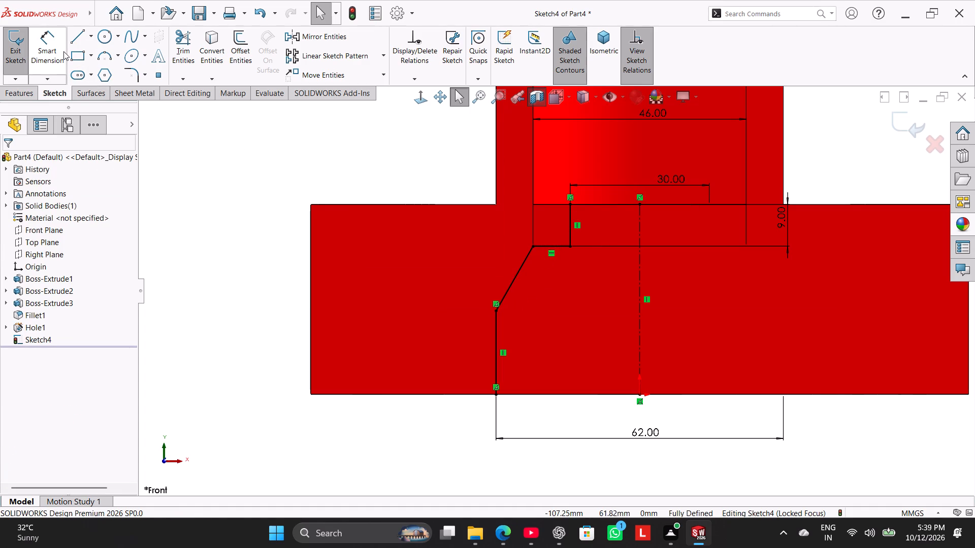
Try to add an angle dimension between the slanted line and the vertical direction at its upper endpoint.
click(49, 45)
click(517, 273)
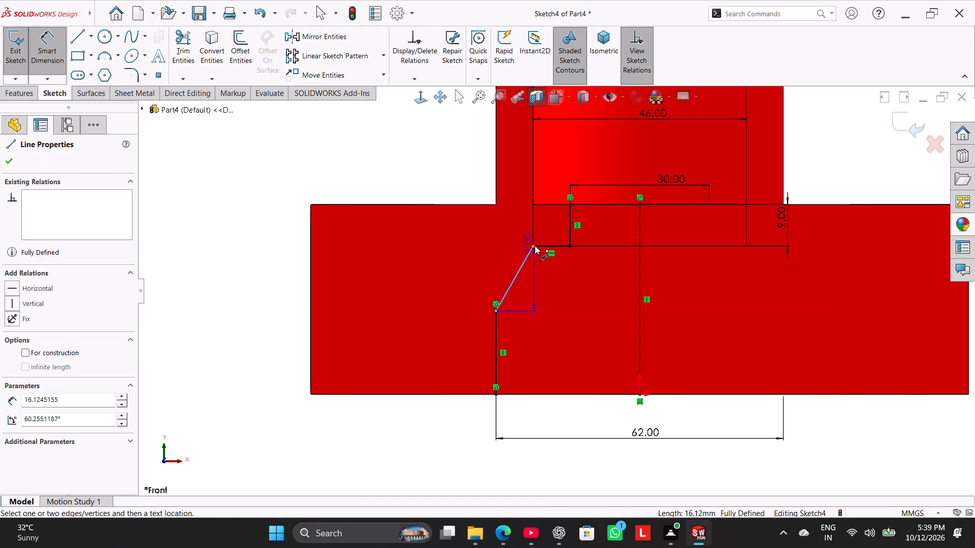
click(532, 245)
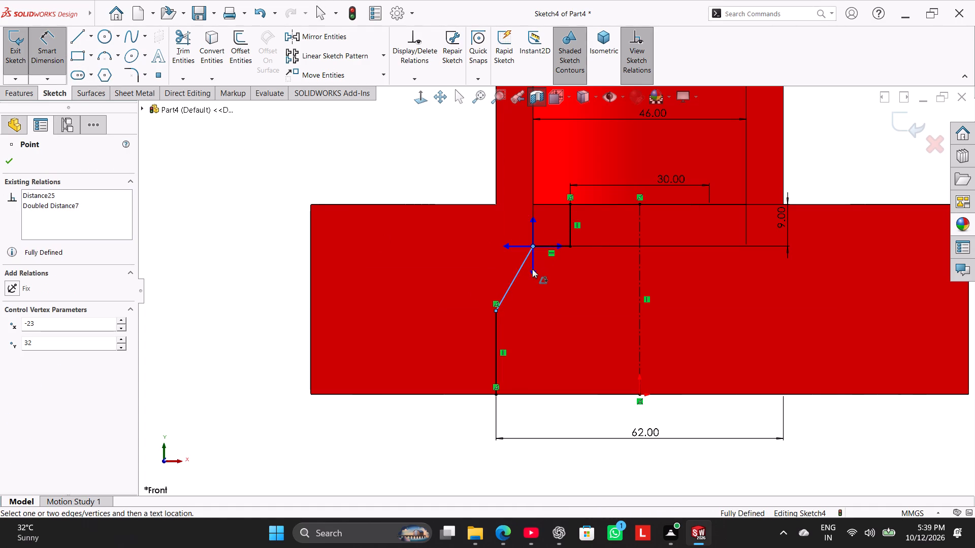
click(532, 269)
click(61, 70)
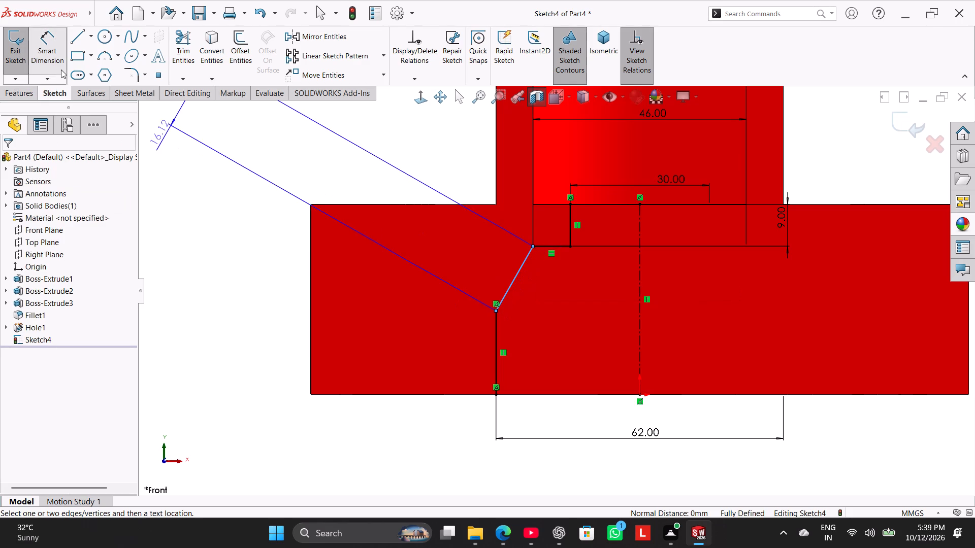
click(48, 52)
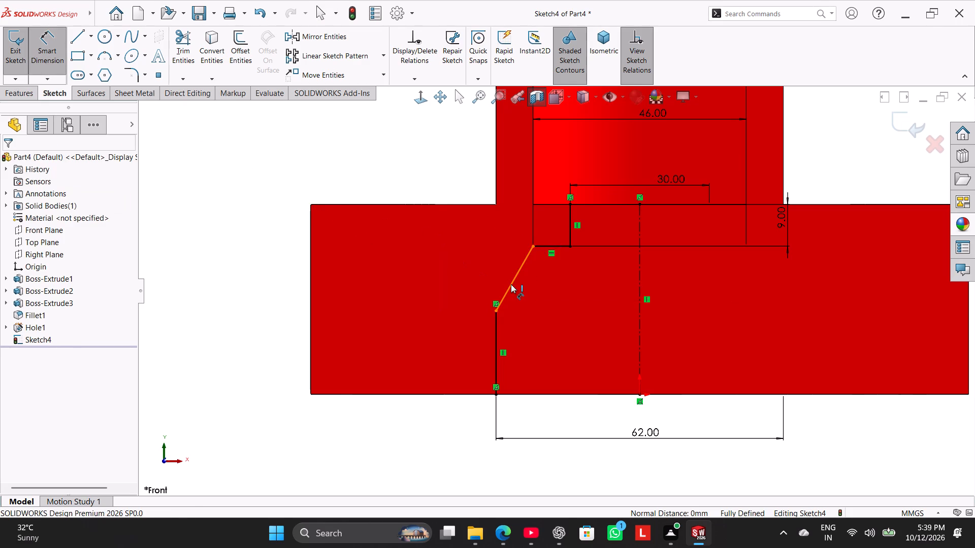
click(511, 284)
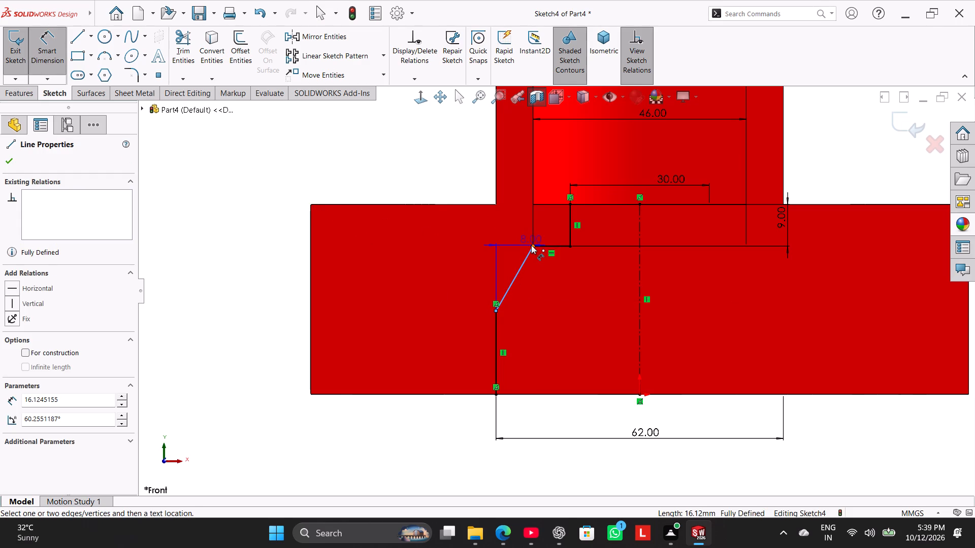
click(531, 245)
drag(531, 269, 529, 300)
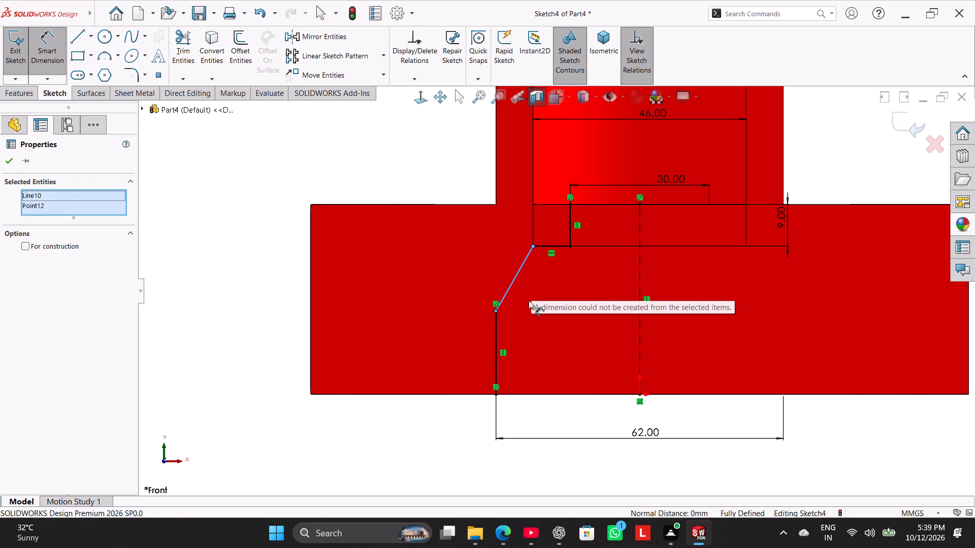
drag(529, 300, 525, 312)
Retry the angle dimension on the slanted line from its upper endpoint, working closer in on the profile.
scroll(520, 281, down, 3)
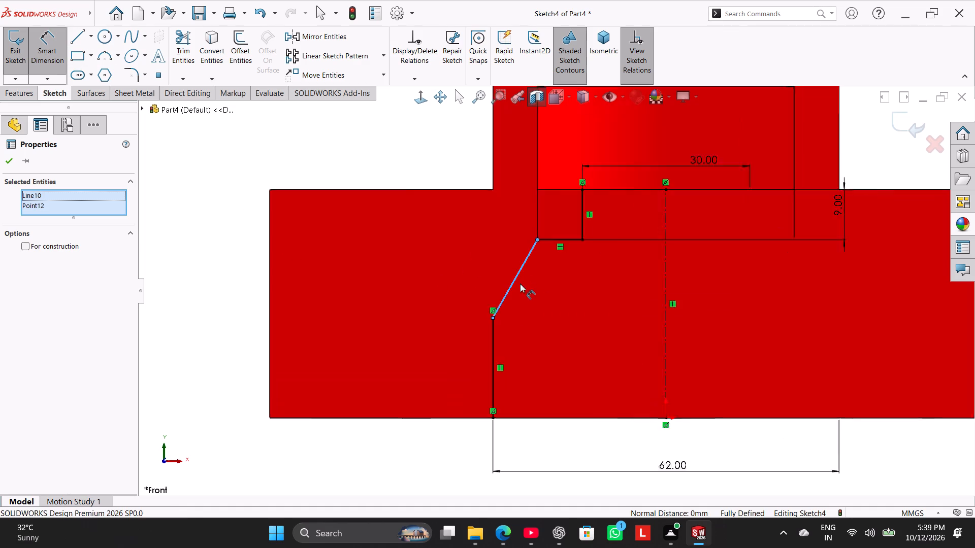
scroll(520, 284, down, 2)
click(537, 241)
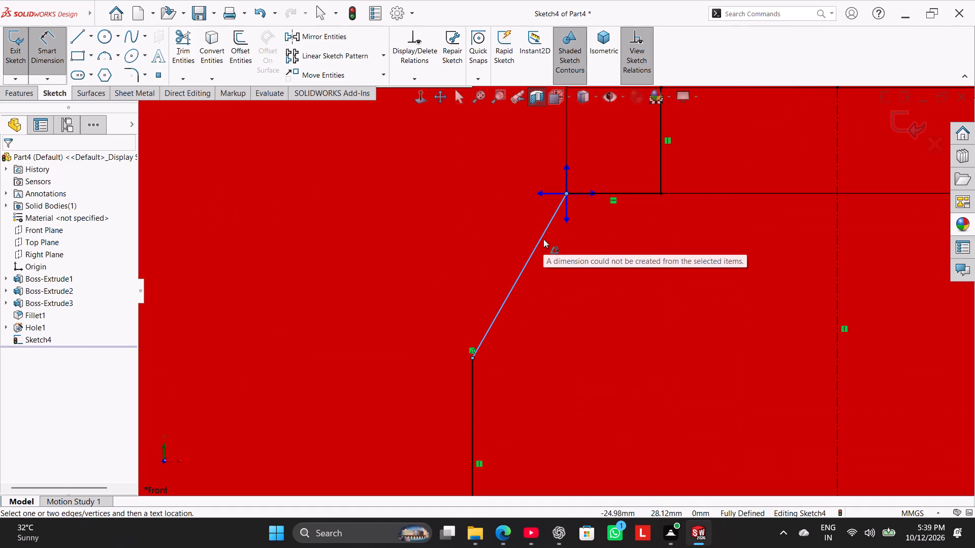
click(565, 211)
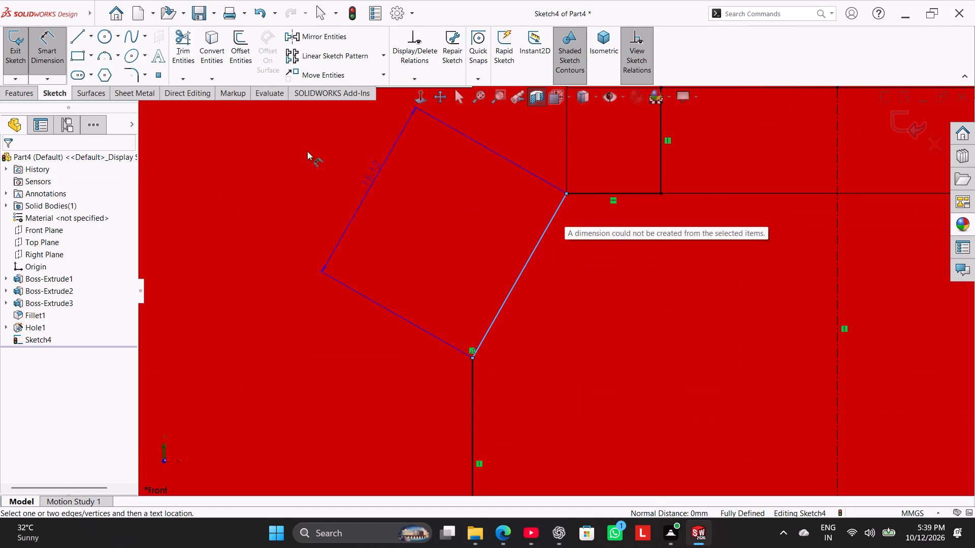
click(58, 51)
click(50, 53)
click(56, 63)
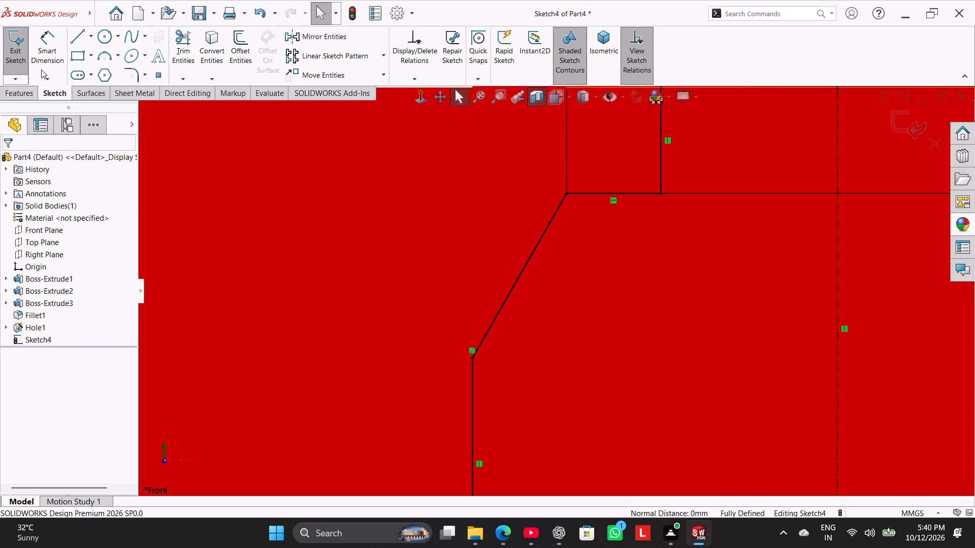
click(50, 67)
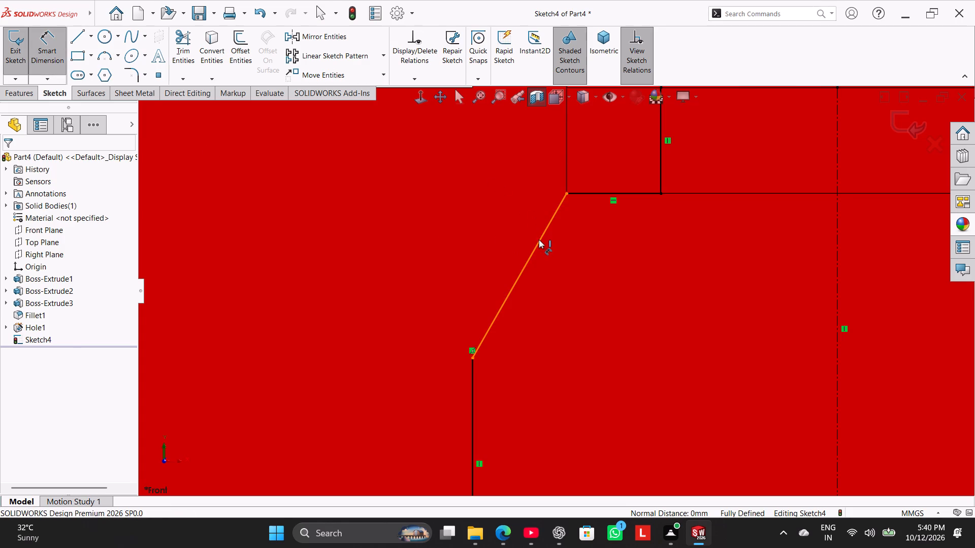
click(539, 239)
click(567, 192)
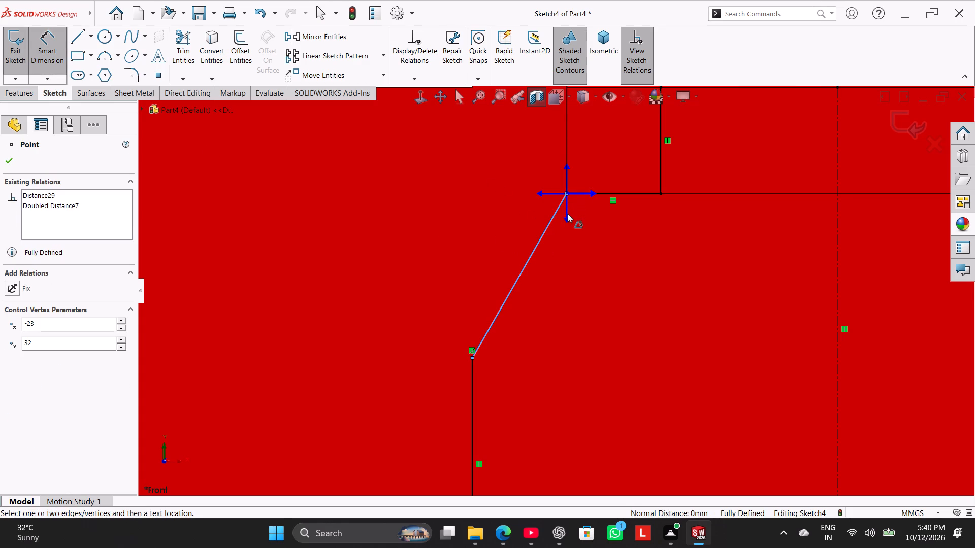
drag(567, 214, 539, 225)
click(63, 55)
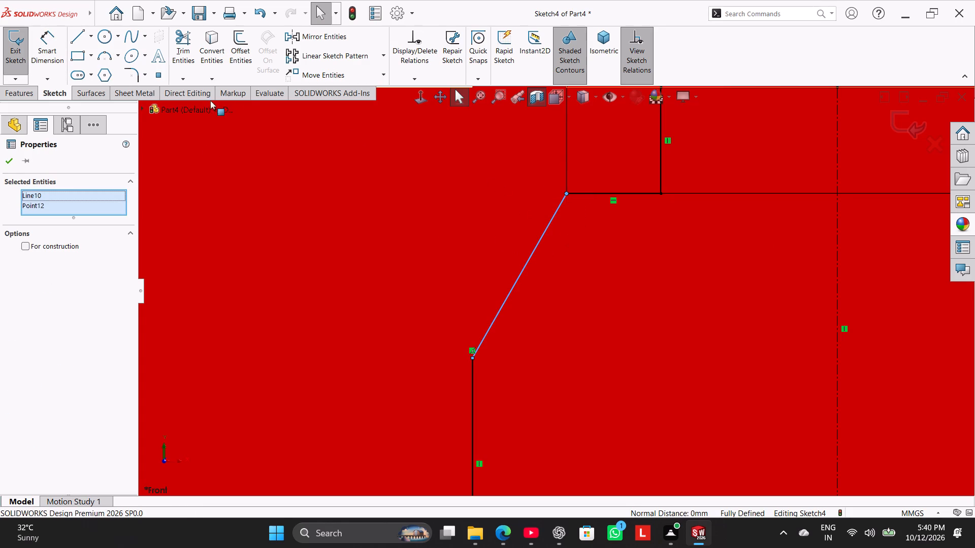
Measure the slanted line by itself and together with its upper endpoint.
click(258, 91)
click(143, 31)
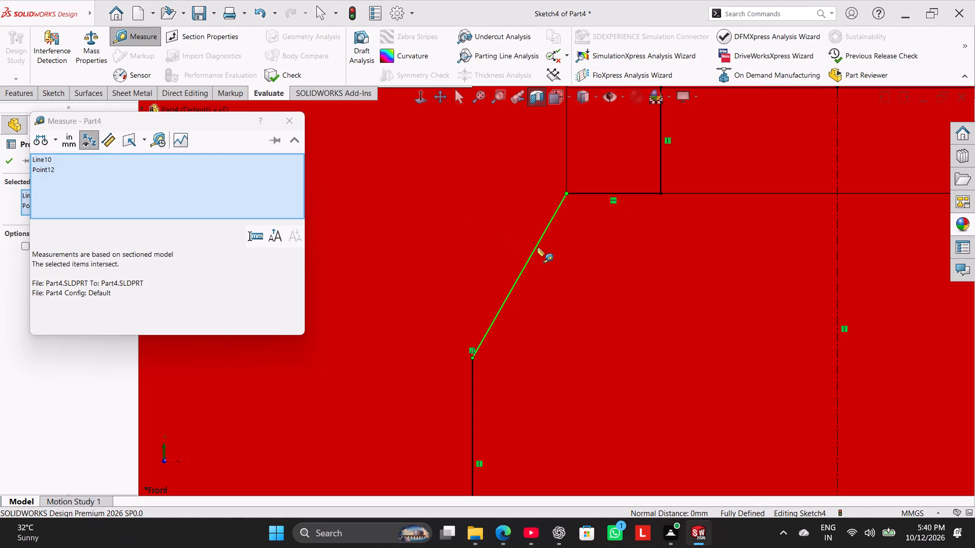
right_click(260, 187)
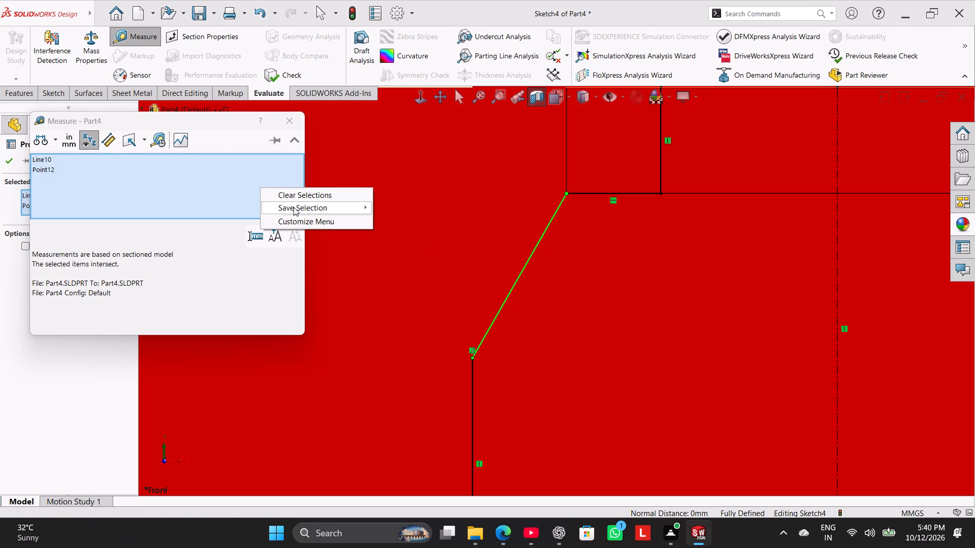
click(313, 199)
click(267, 181)
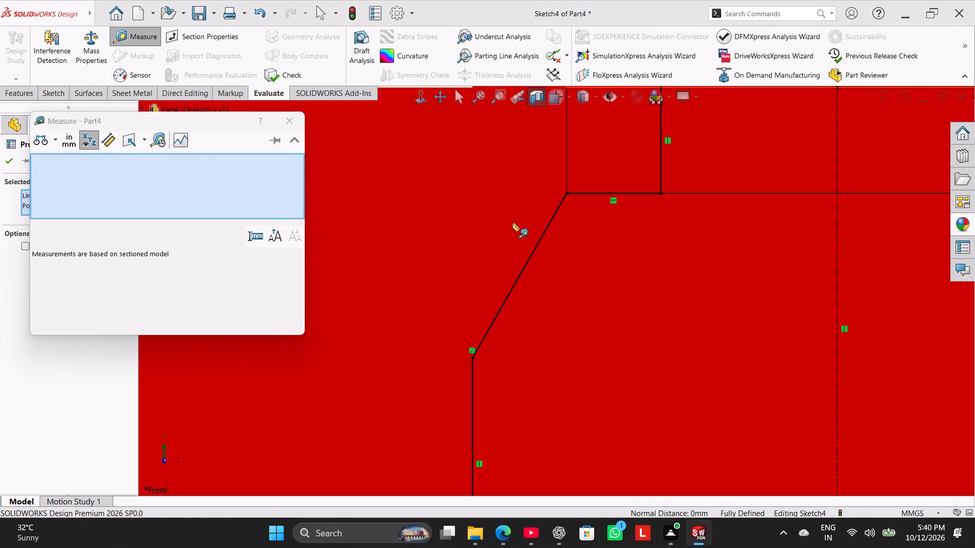
click(537, 244)
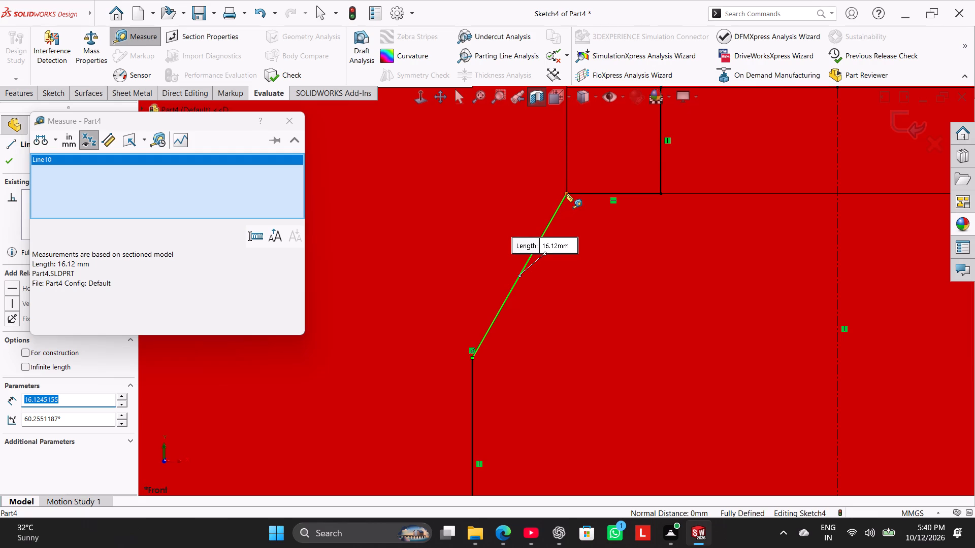
click(566, 193)
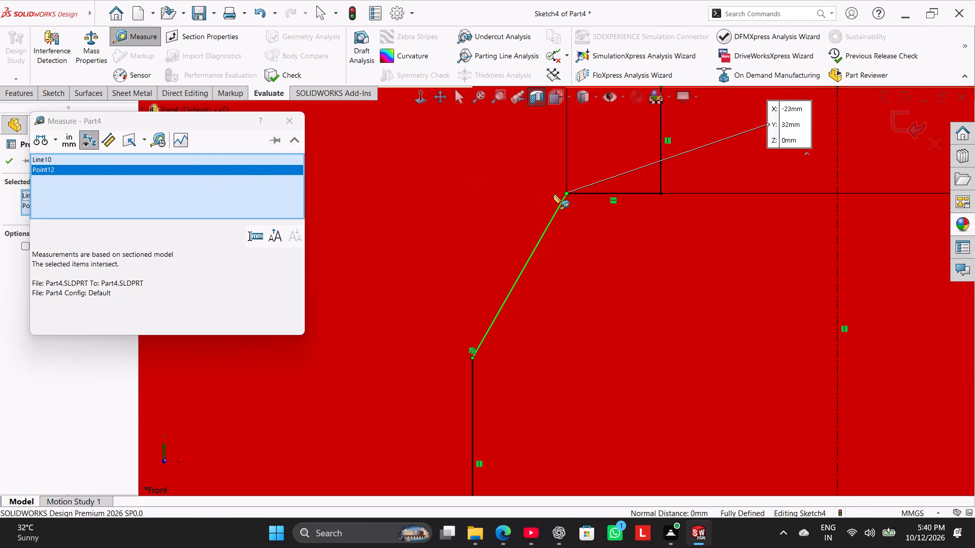
click(286, 125)
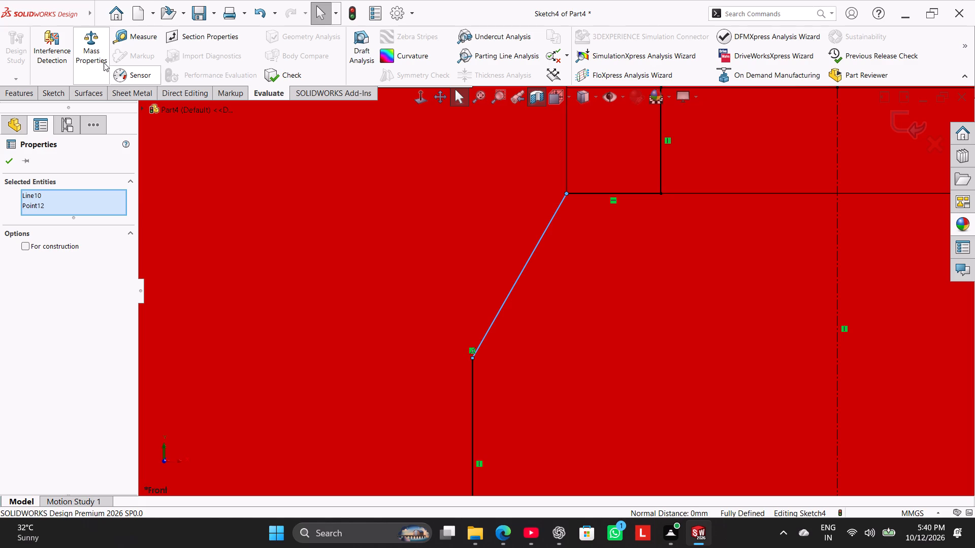
click(10, 158)
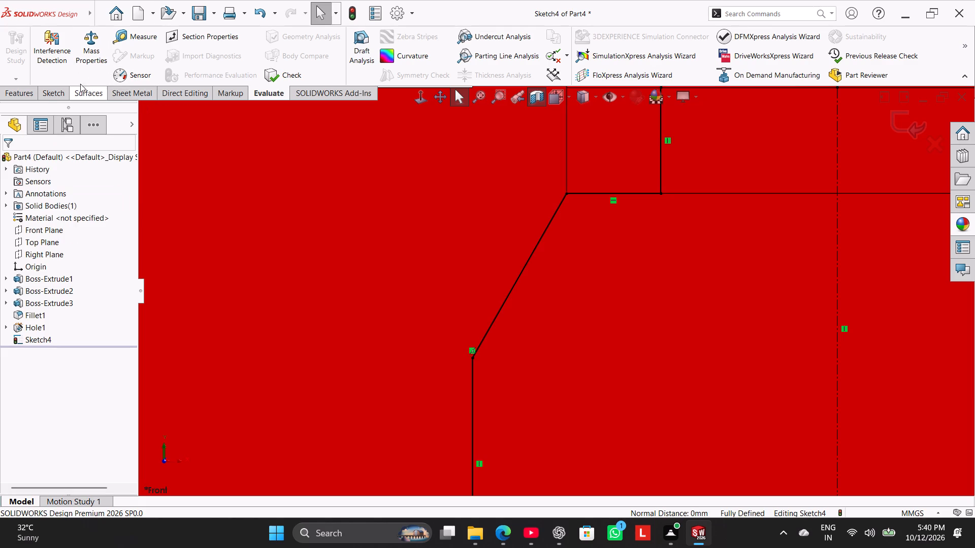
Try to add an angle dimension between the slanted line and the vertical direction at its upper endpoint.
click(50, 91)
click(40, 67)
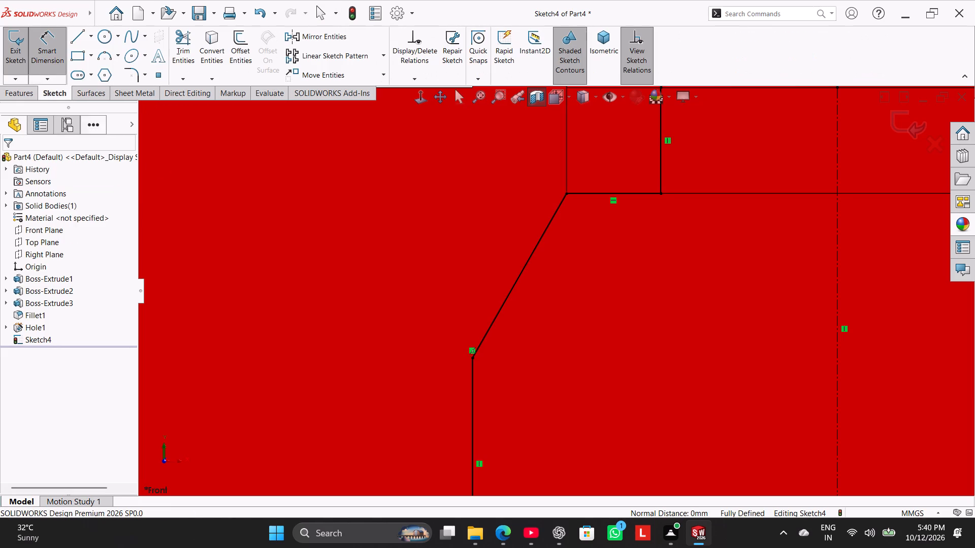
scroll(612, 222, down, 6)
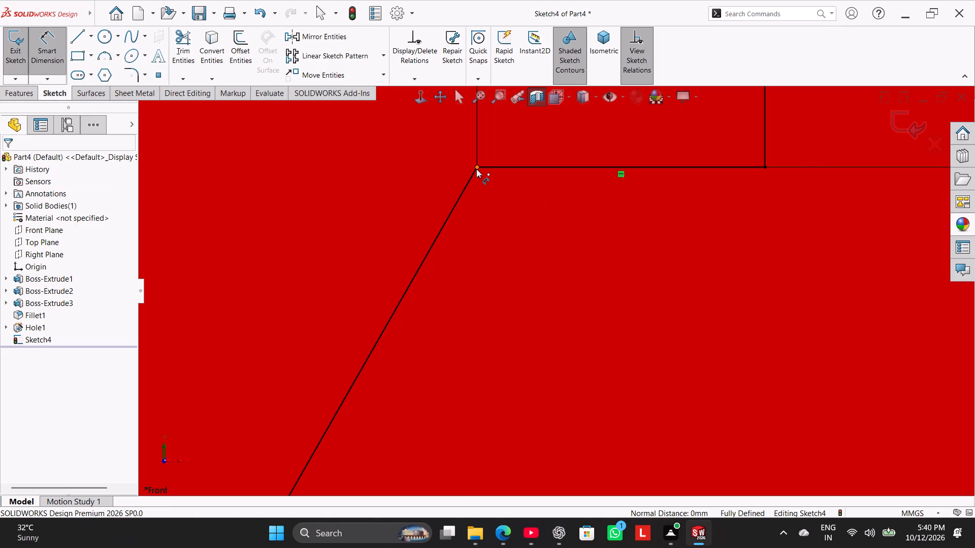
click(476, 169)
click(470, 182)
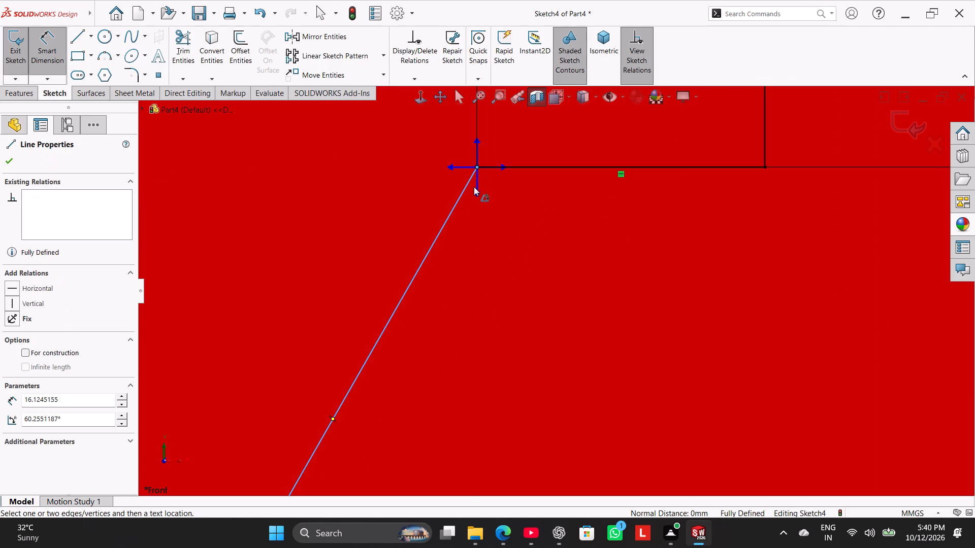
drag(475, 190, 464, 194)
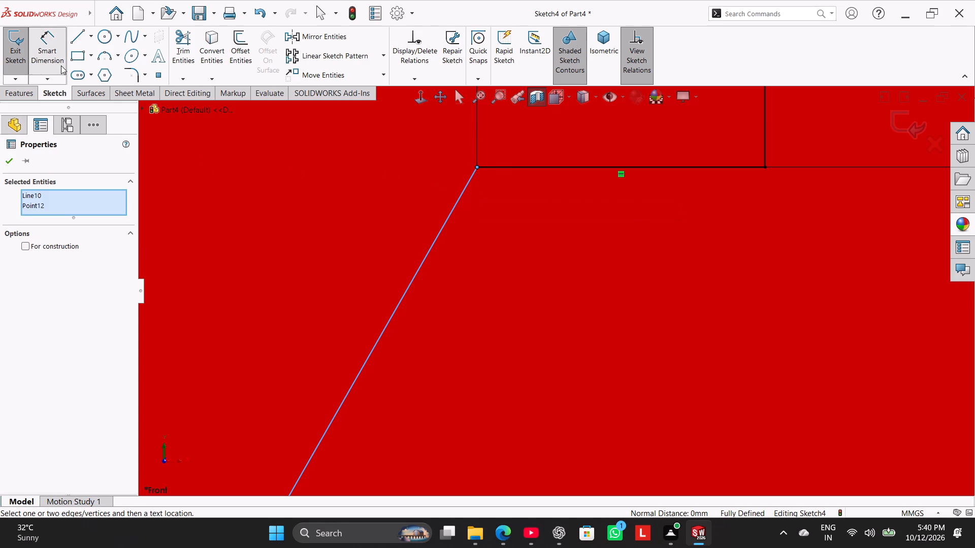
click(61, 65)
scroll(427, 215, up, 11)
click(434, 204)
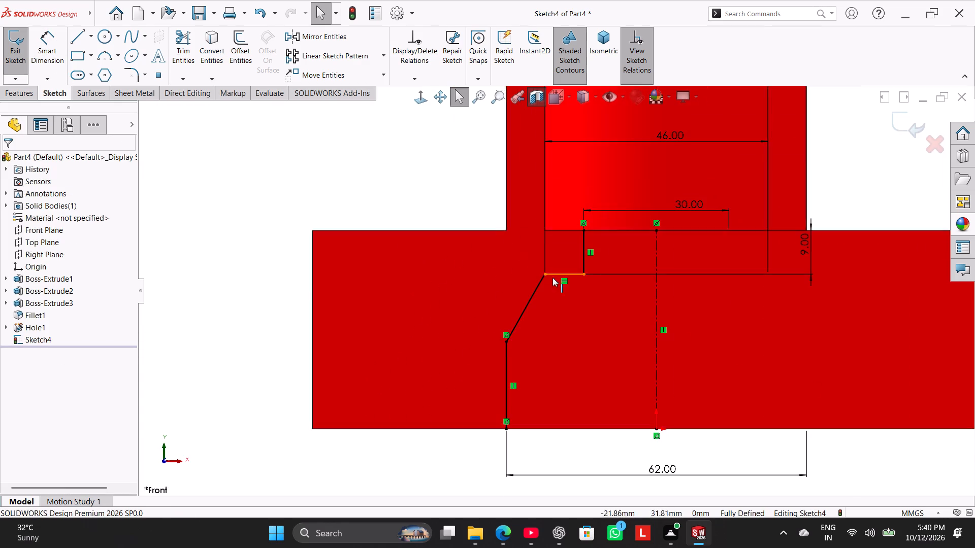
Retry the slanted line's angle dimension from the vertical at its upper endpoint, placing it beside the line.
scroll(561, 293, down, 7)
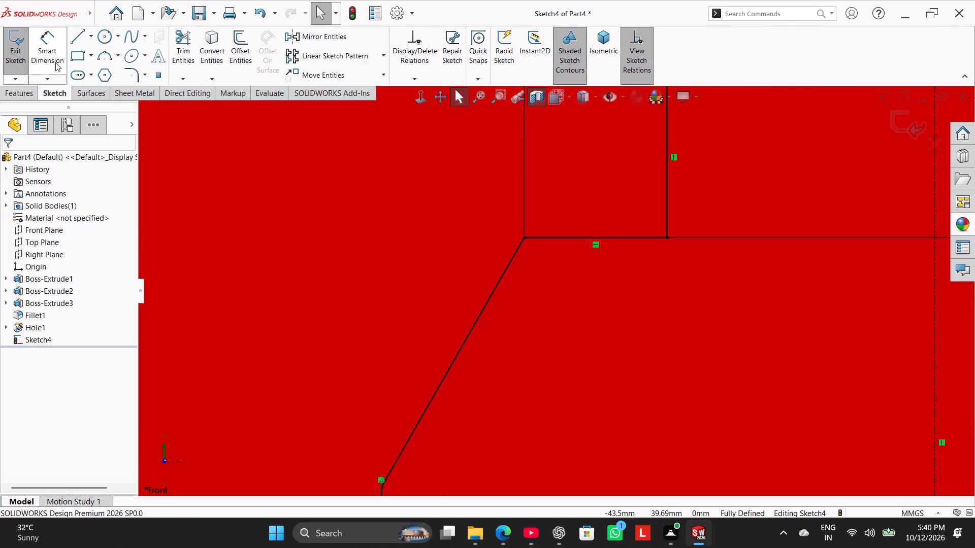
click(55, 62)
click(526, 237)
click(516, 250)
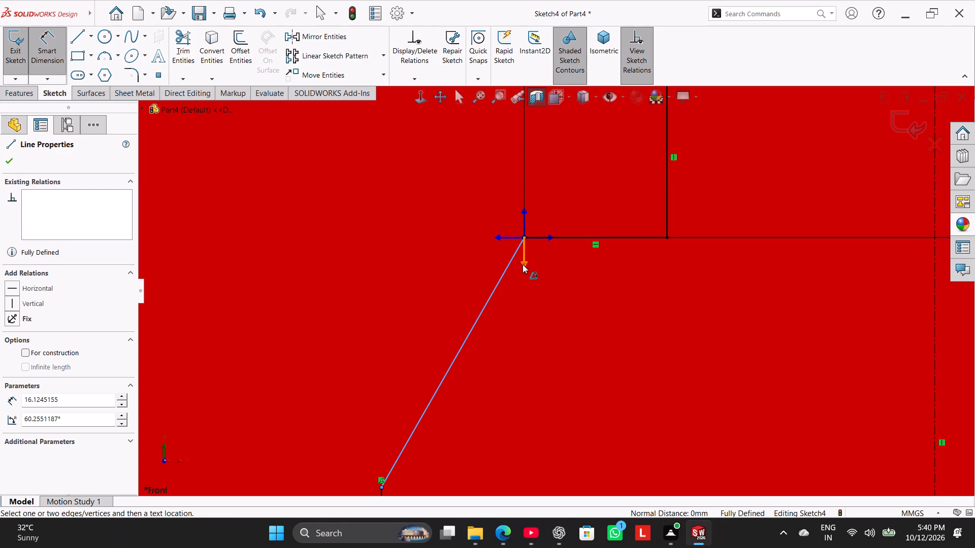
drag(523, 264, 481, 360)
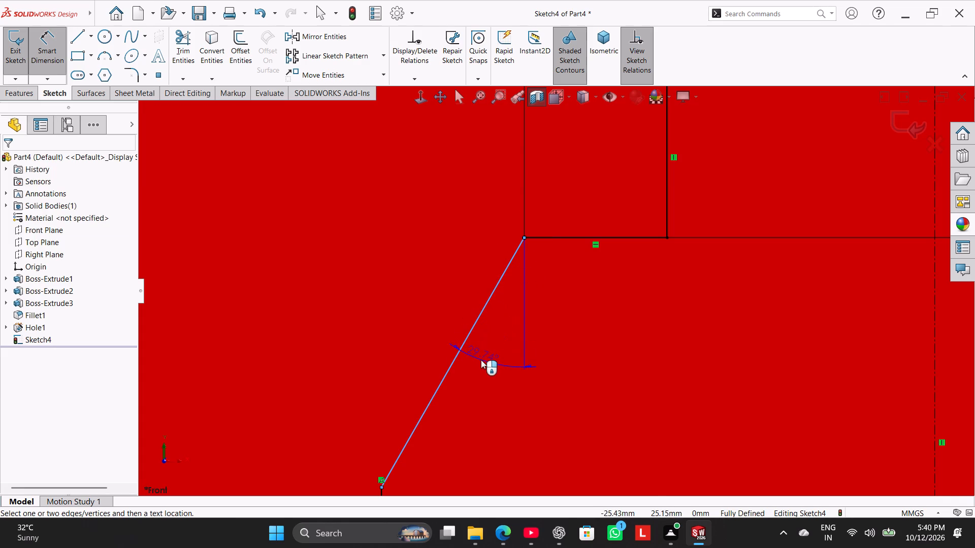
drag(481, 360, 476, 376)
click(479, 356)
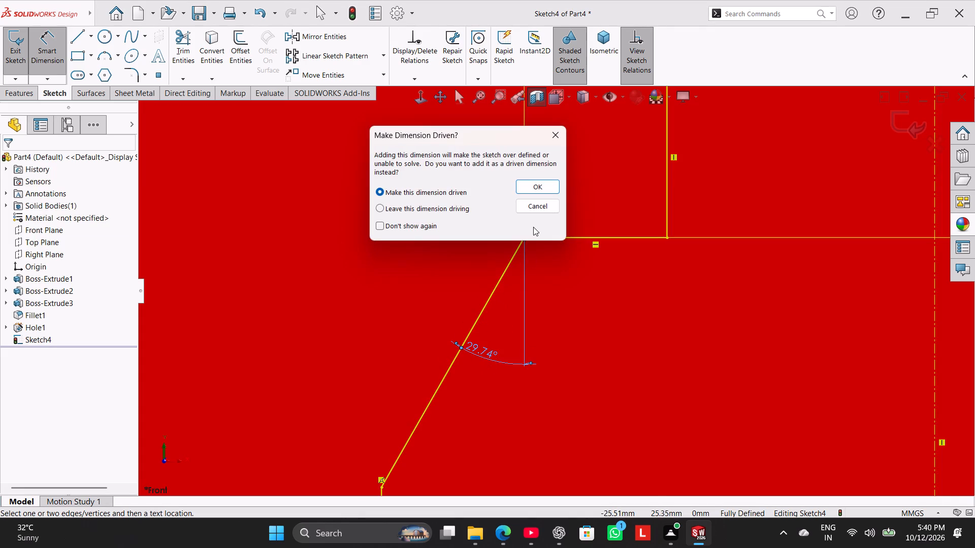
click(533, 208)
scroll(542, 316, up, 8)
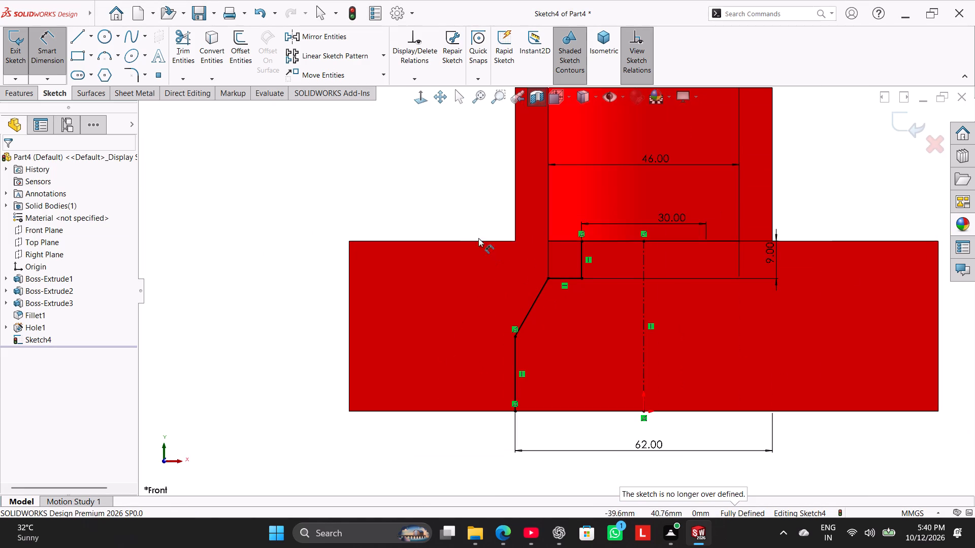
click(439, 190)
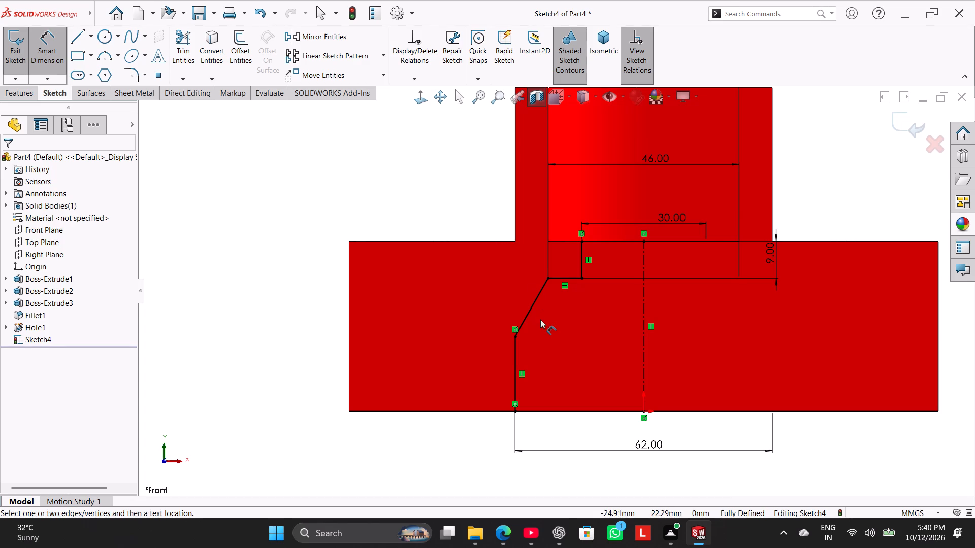
Delete the slanted line from the bore profile.
right_click(535, 305)
click(570, 342)
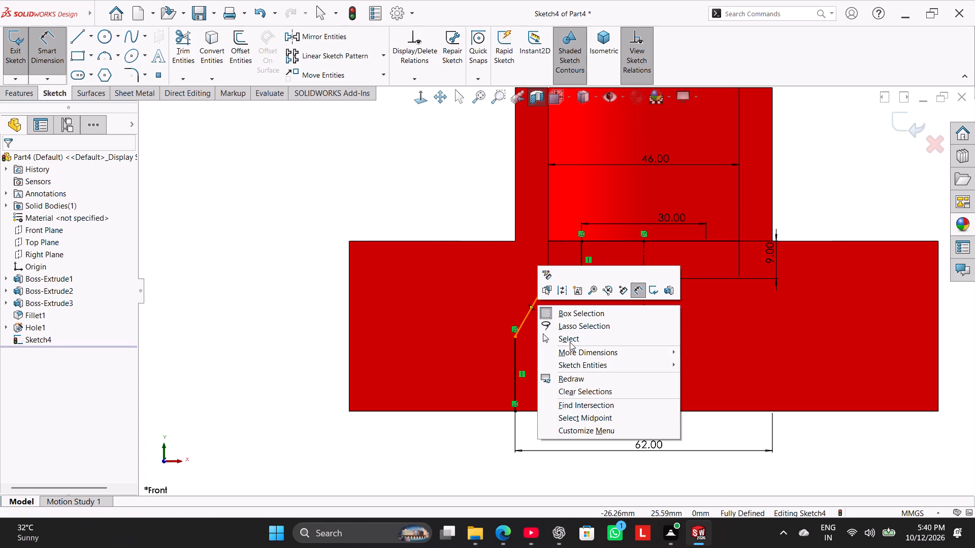
right_click(530, 306)
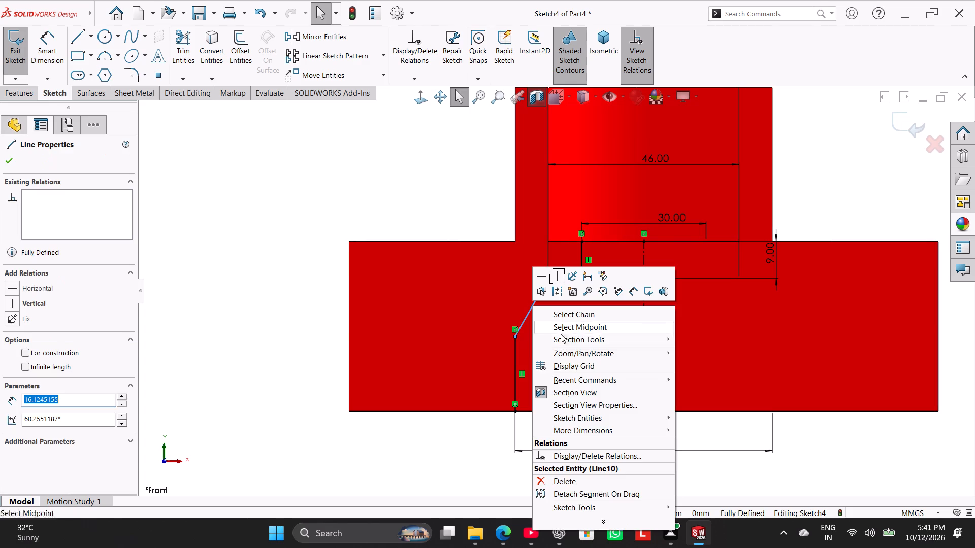
click(567, 485)
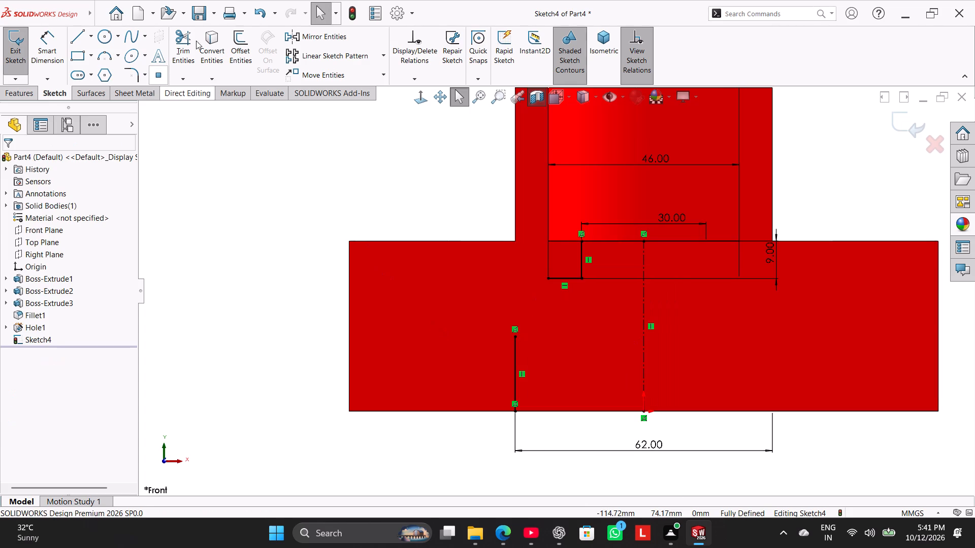
Sketch a short horizontal step inward from the lower vertical line's top end, continuing with a slanted line about 14.53 mm long to the upper ledge's outer end.
click(77, 36)
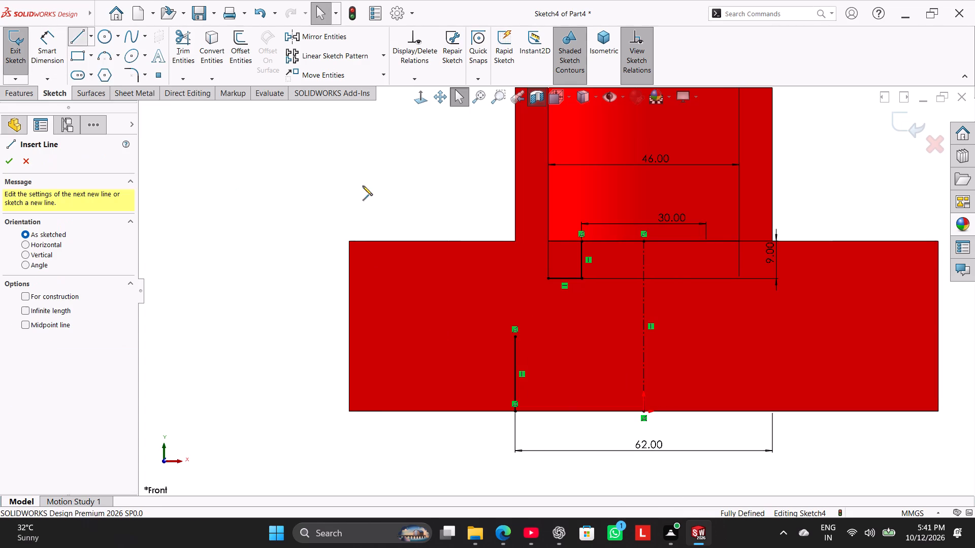
click(515, 336)
click(532, 336)
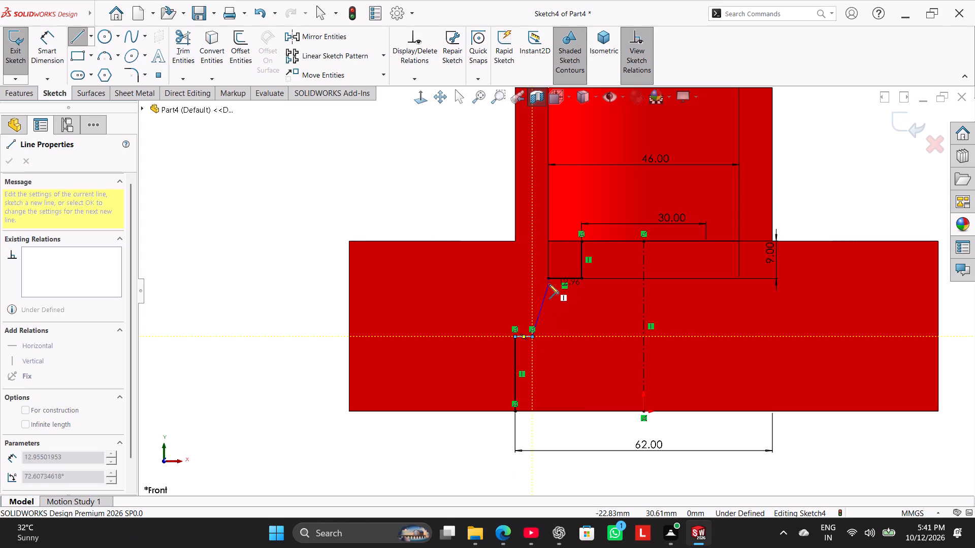
click(549, 278)
right_click(432, 200)
click(457, 210)
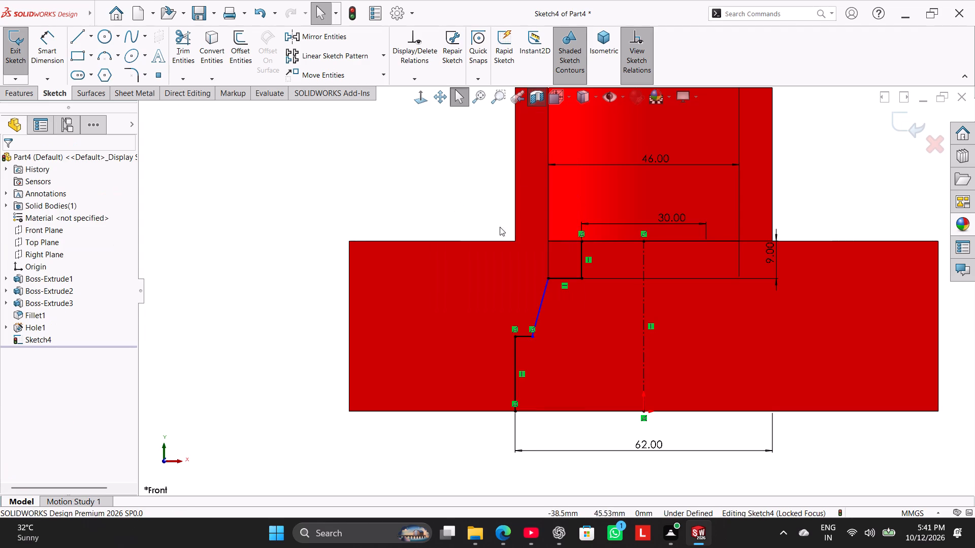
Dimension the slanted line at 15° from the vertical direction at its upper endpoint.
scroll(594, 242, down, 2)
click(41, 56)
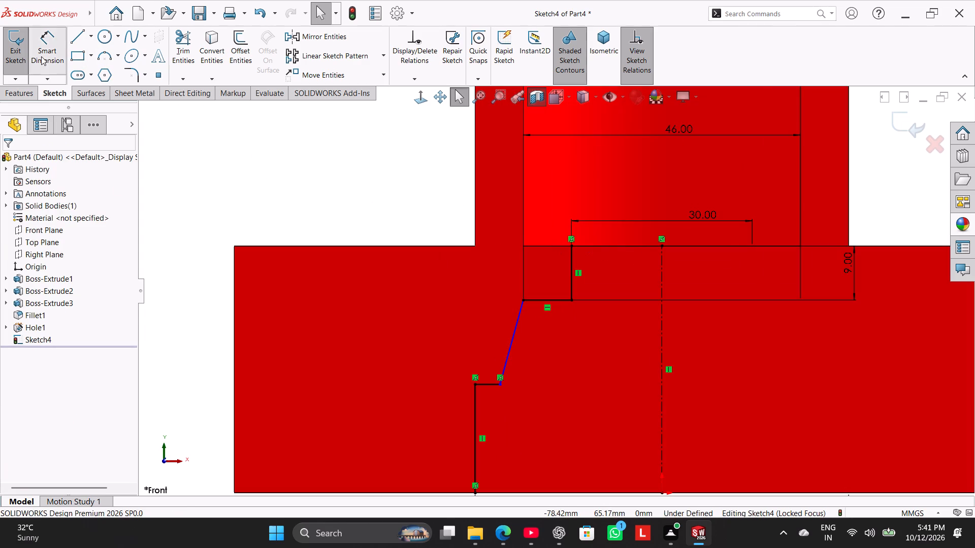
scroll(559, 337, down, 4)
click(467, 309)
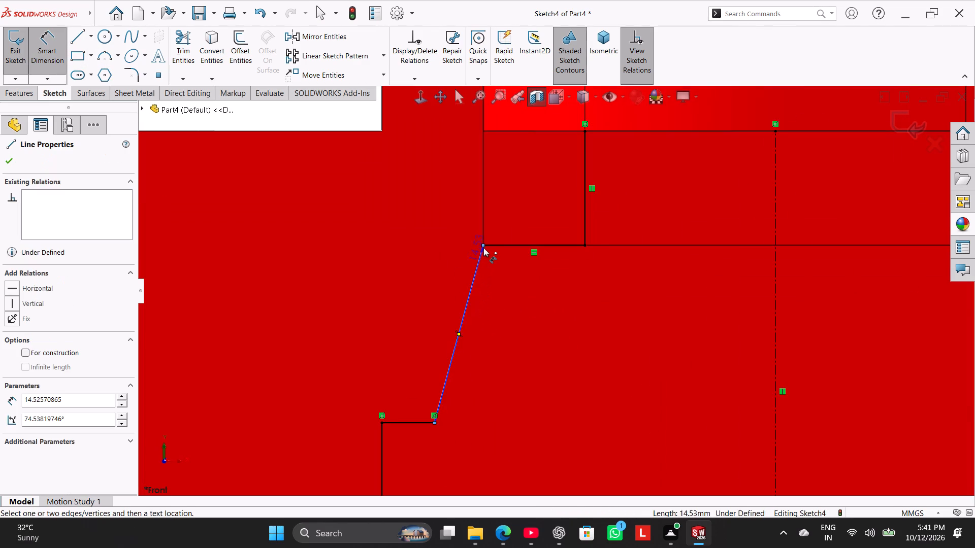
click(484, 246)
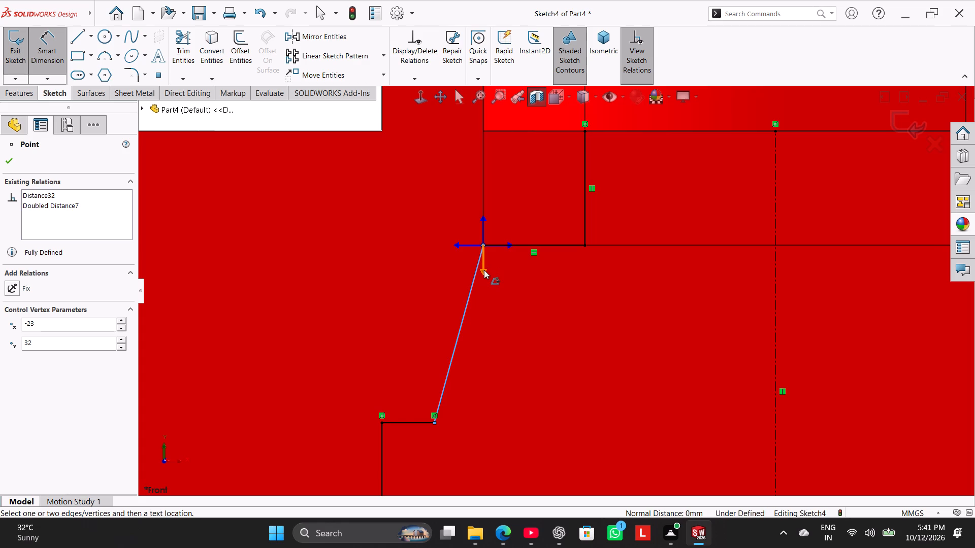
drag(484, 270, 471, 340)
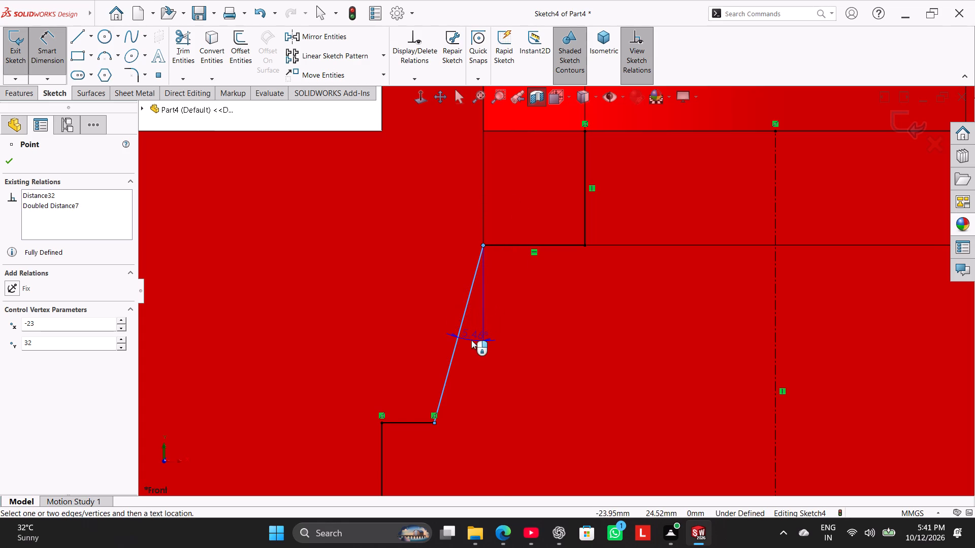
click(471, 354)
text(15)
key(Return)
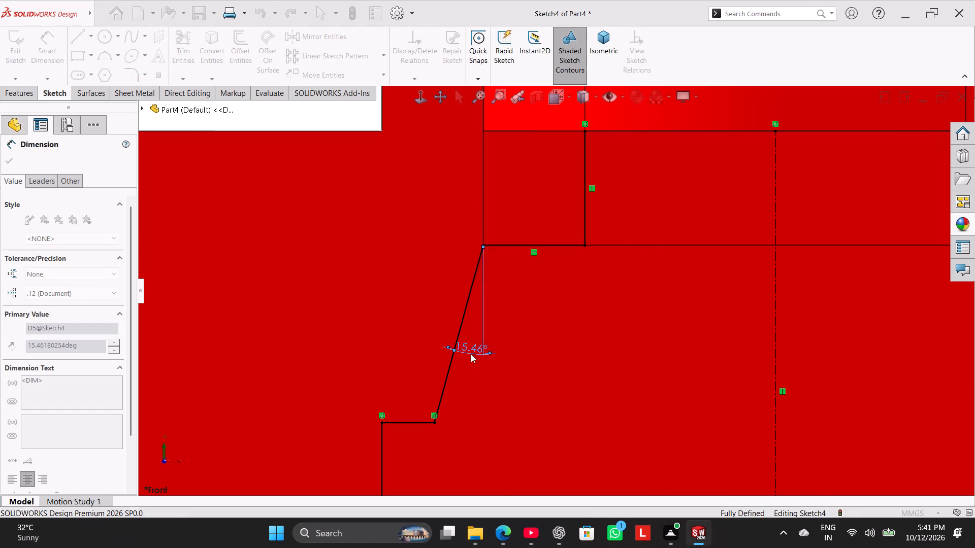
scroll(505, 351, up, 5)
click(350, 207)
right_click(353, 208)
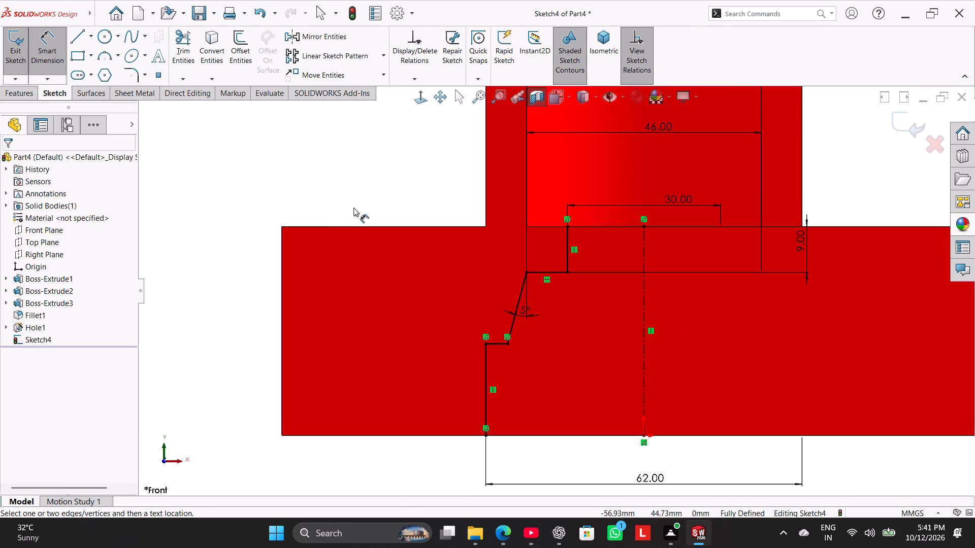
click(318, 208)
scroll(559, 245, up, 1)
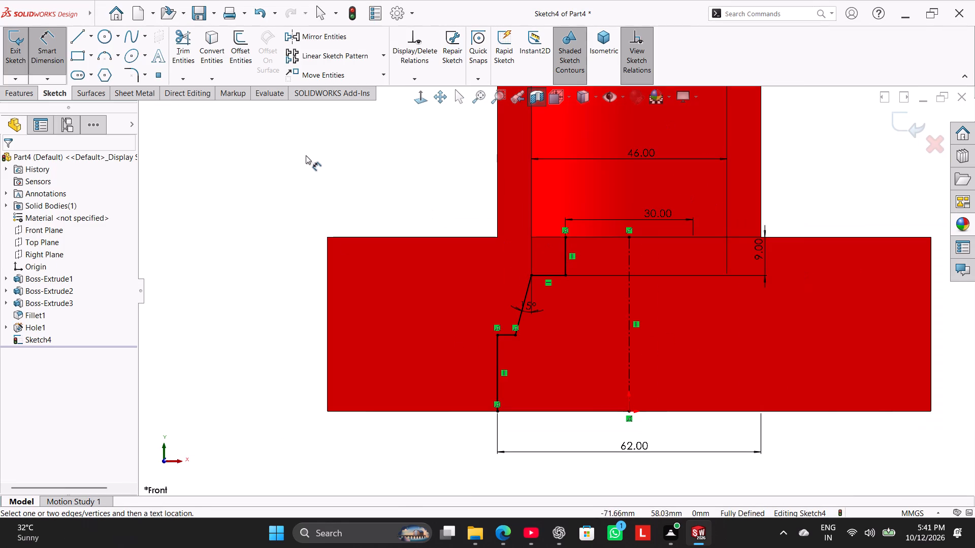
Sketch a horizontal line about 15 mm long from the upper short vertical line's top end to the centerline's top end.
click(84, 41)
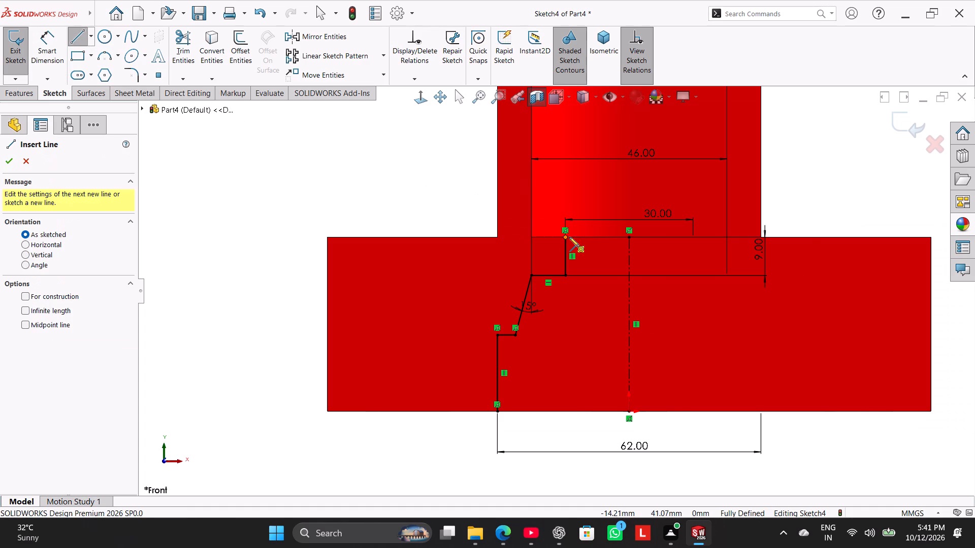
click(565, 235)
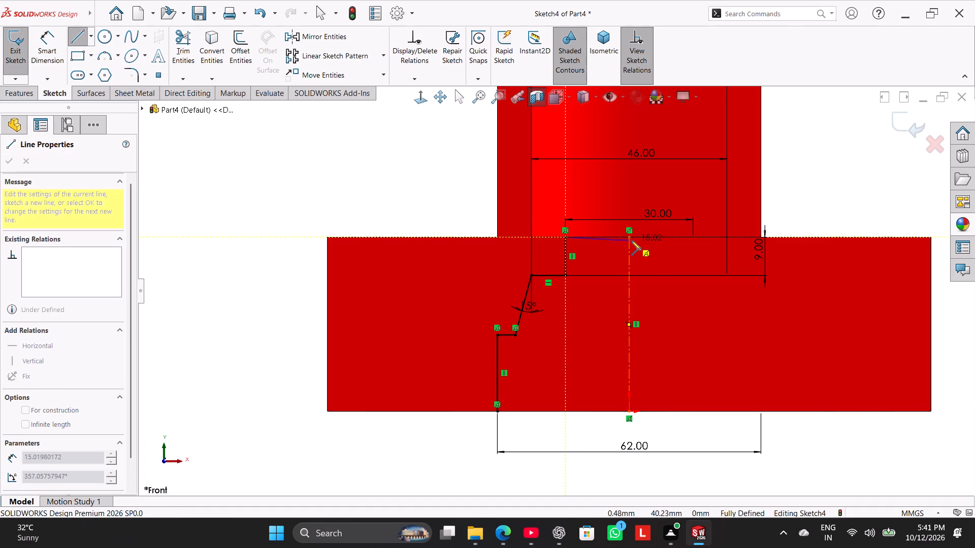
click(631, 237)
right_click(378, 197)
click(403, 204)
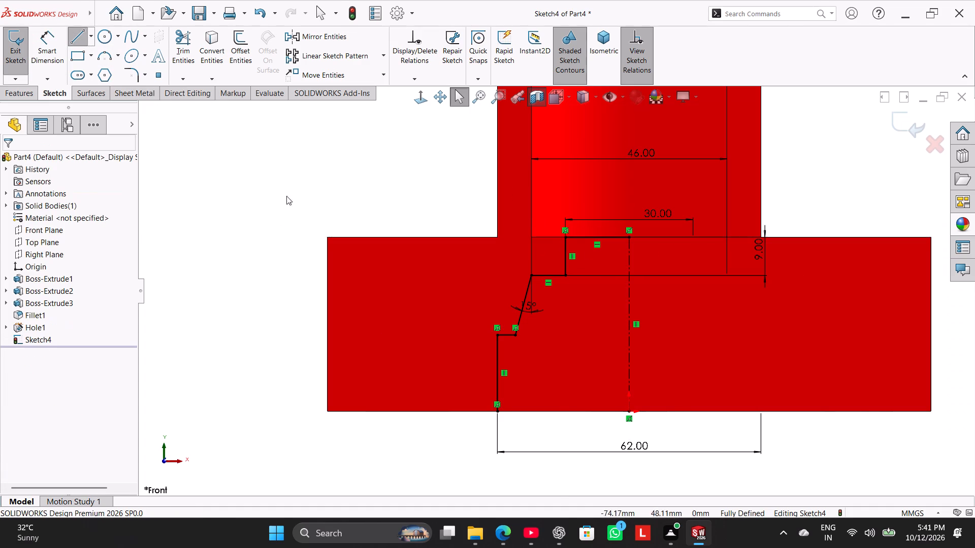
Sketch a 31 mm horizontal line from the lower vertical line's bottom end to the origin, closing the profile against the centerline.
click(78, 38)
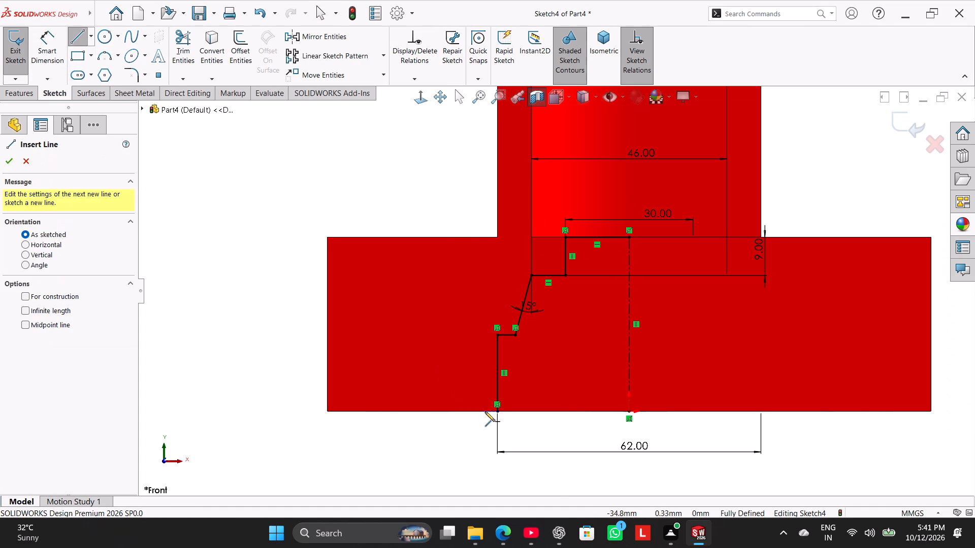
click(498, 413)
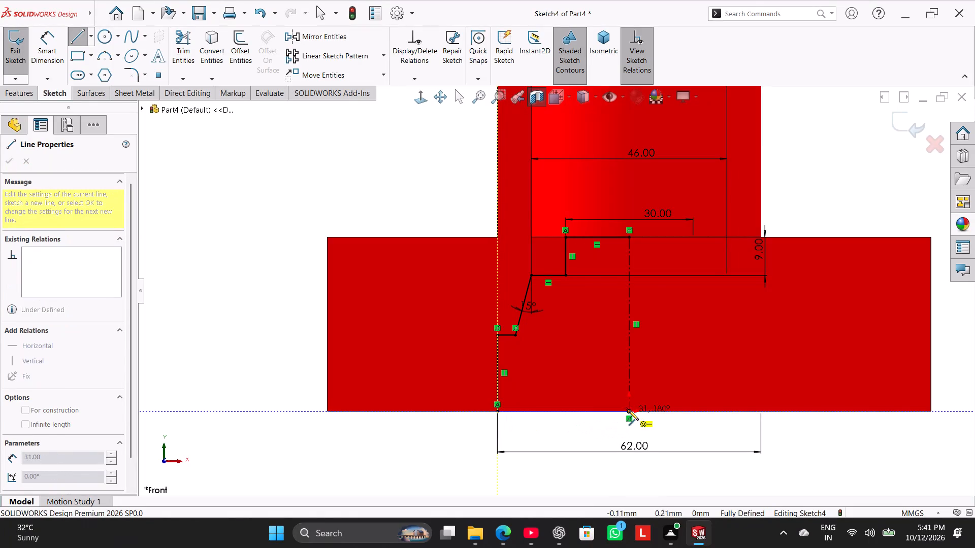
click(629, 410)
right_click(444, 433)
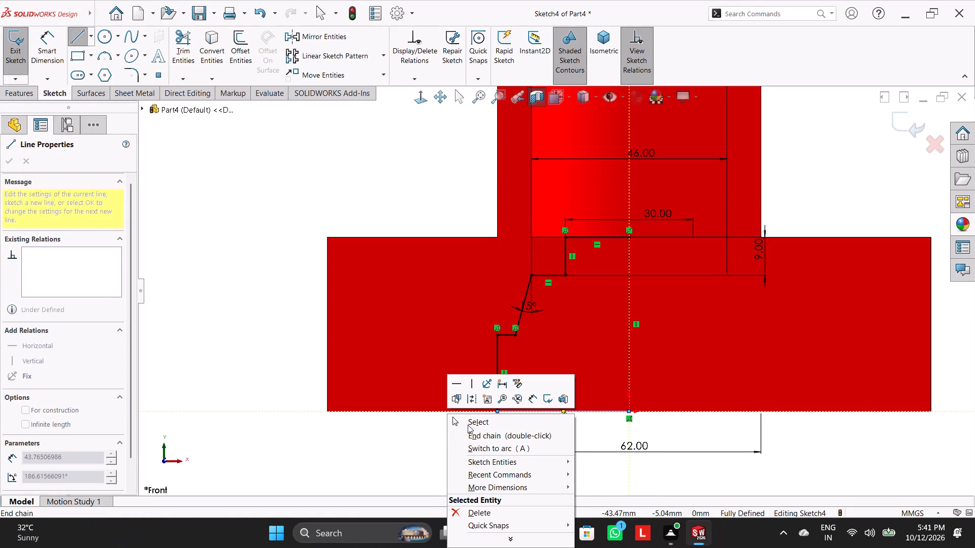
click(477, 421)
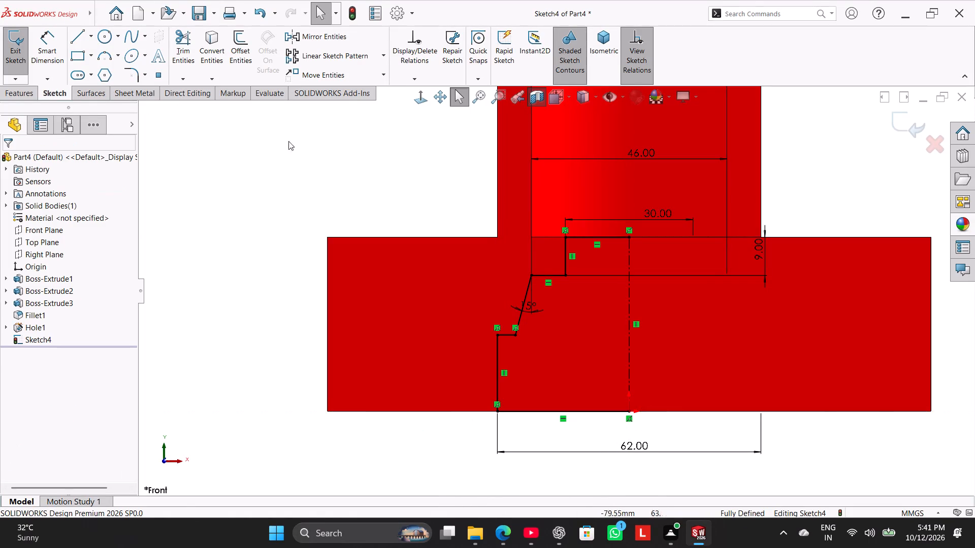
Make a 360° revolved cut of the bore profile about the vertical centerline.
click(19, 95)
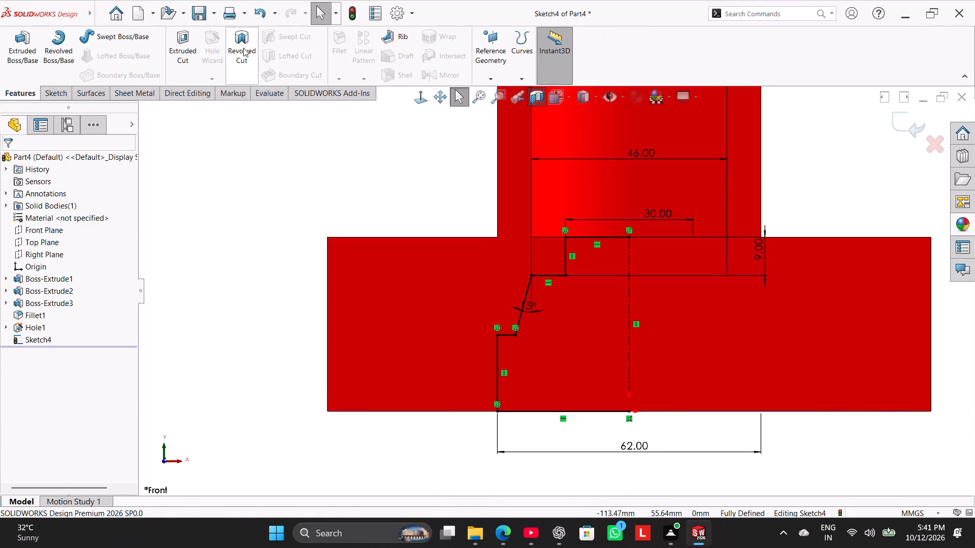
click(243, 48)
click(510, 272)
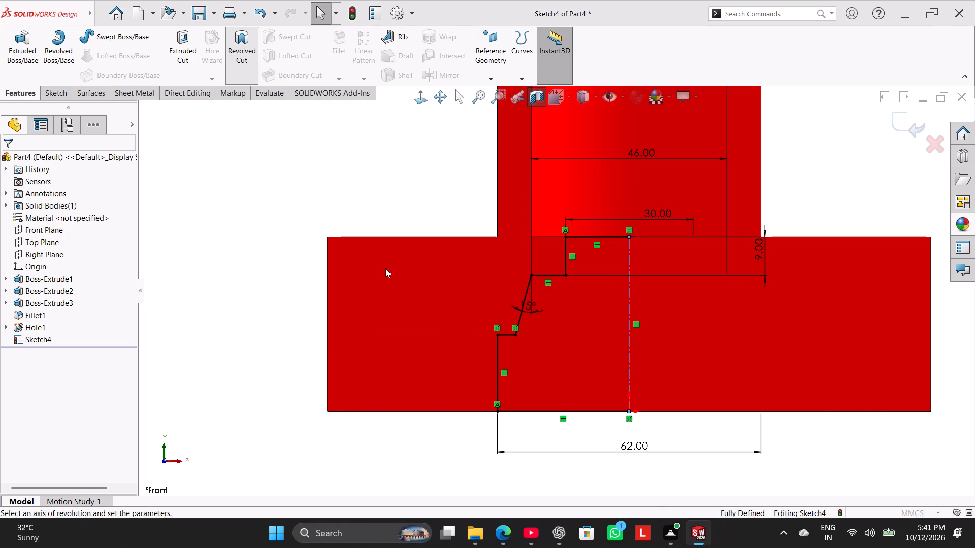
click(5, 160)
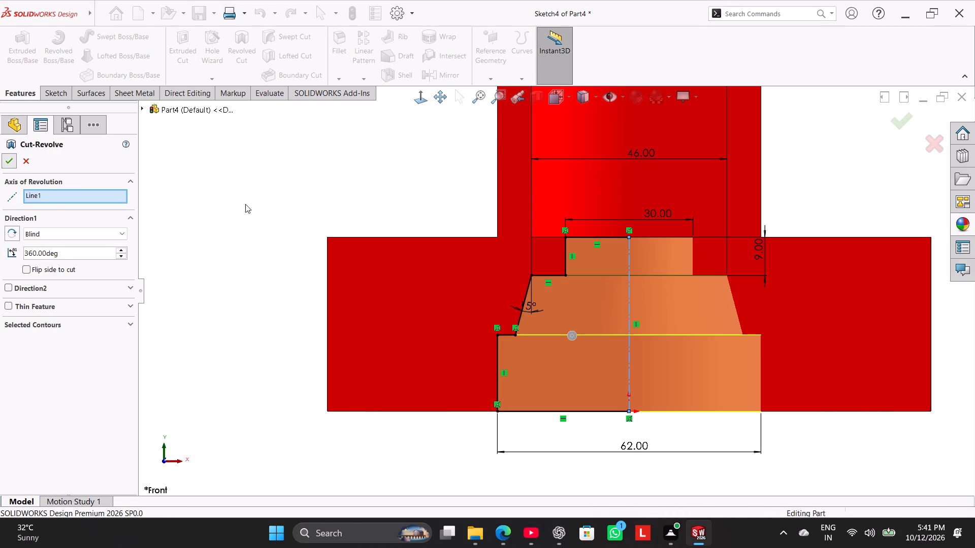
click(298, 203)
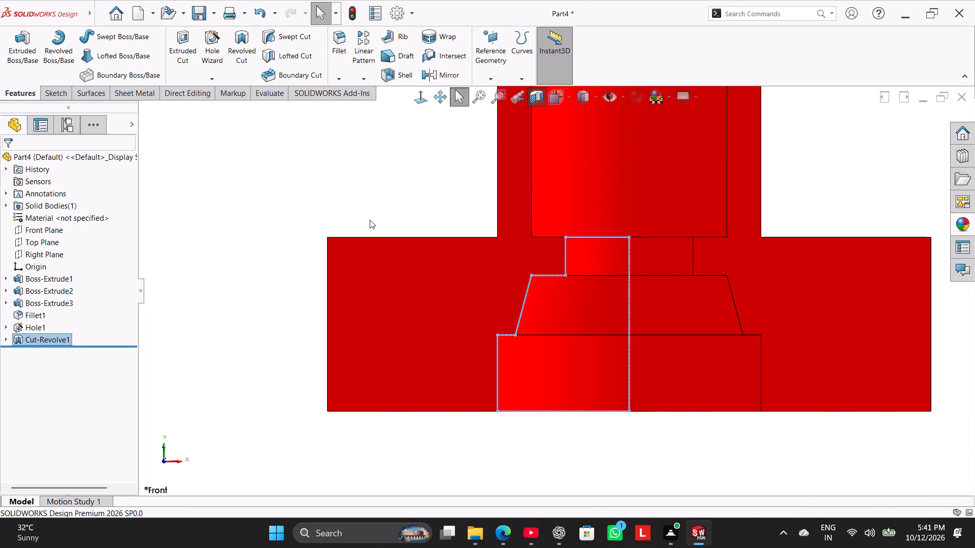
Inspect the sectioned bore, turn off the section view, and show the whole part in isometric view.
middle_drag(417, 205, 407, 240)
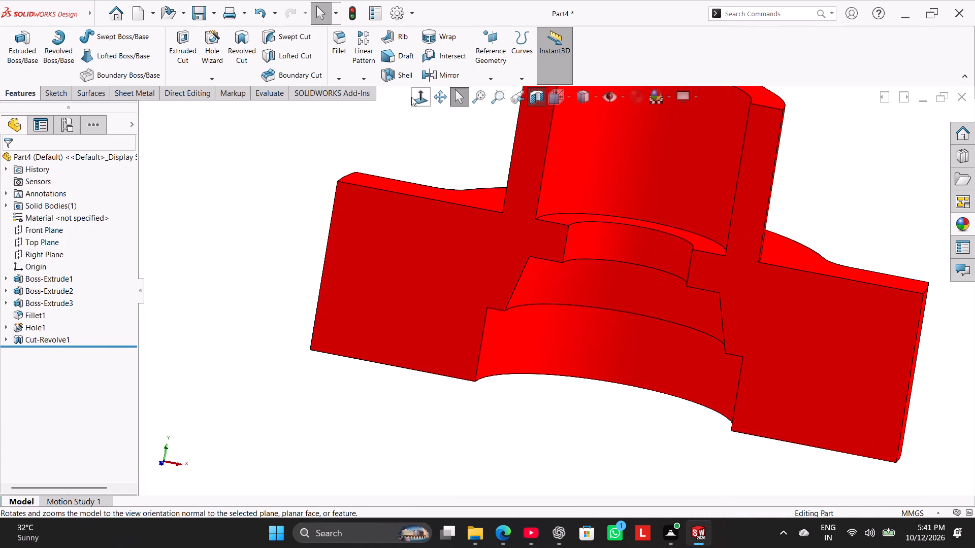
click(411, 97)
click(295, 159)
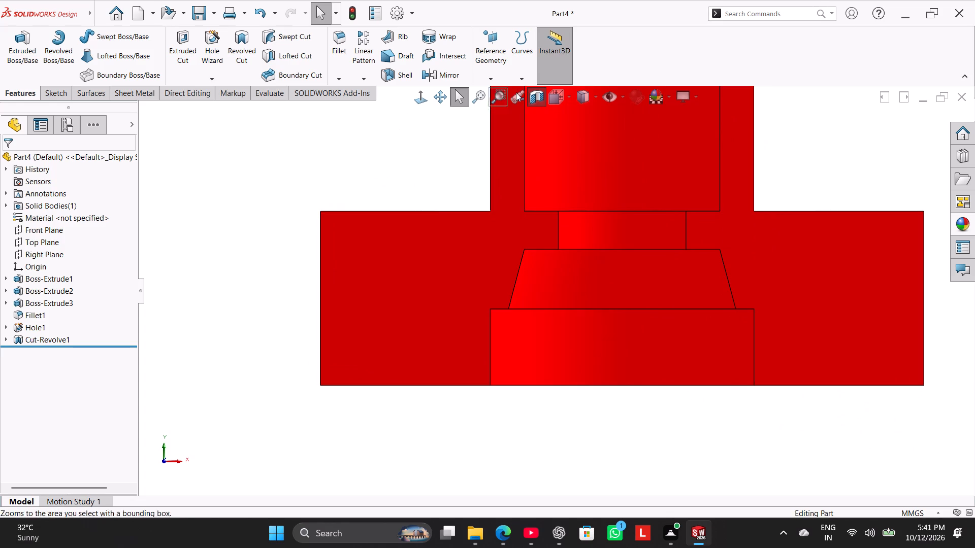
click(535, 97)
right_drag(277, 241, 432, 176)
click(313, 240)
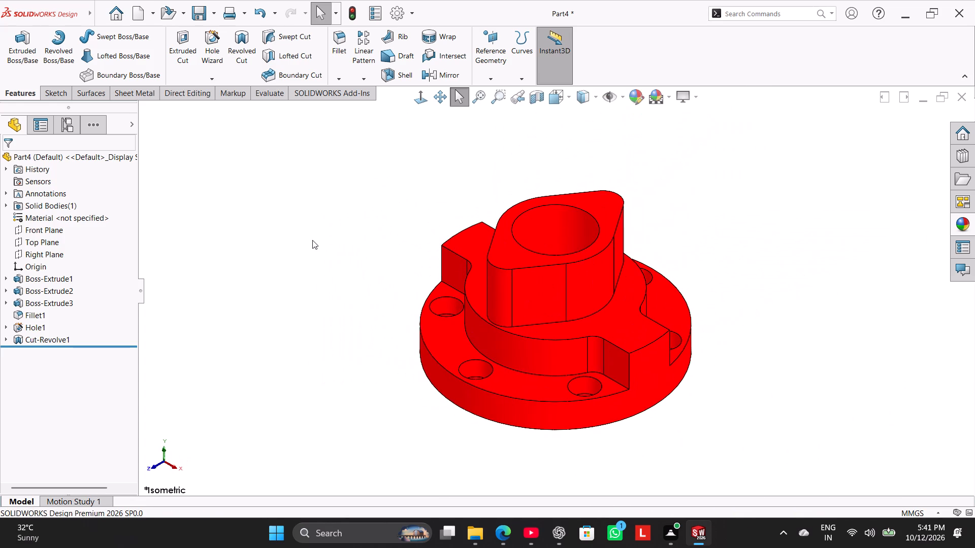
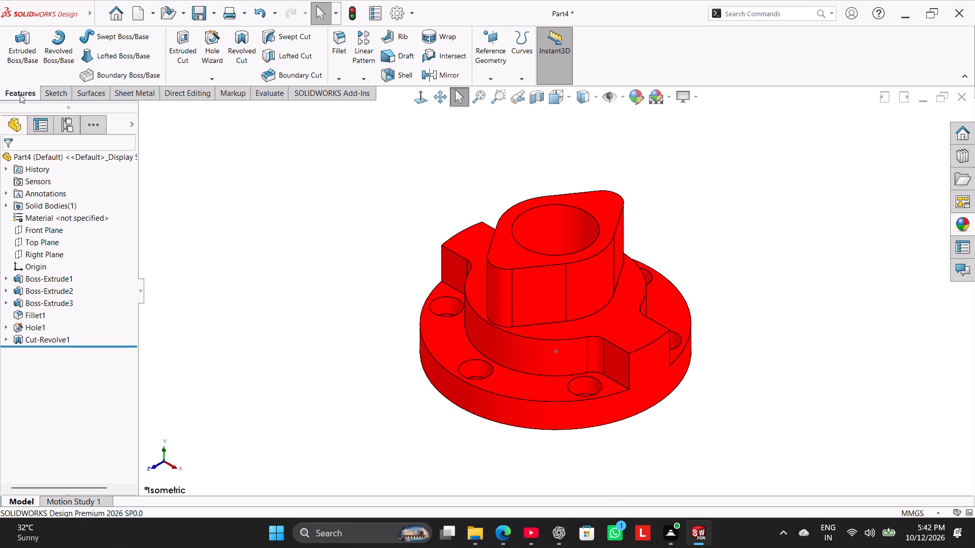
Start a new Hole Wizard hole and set its type to C-Bored Drilled.
click(208, 42)
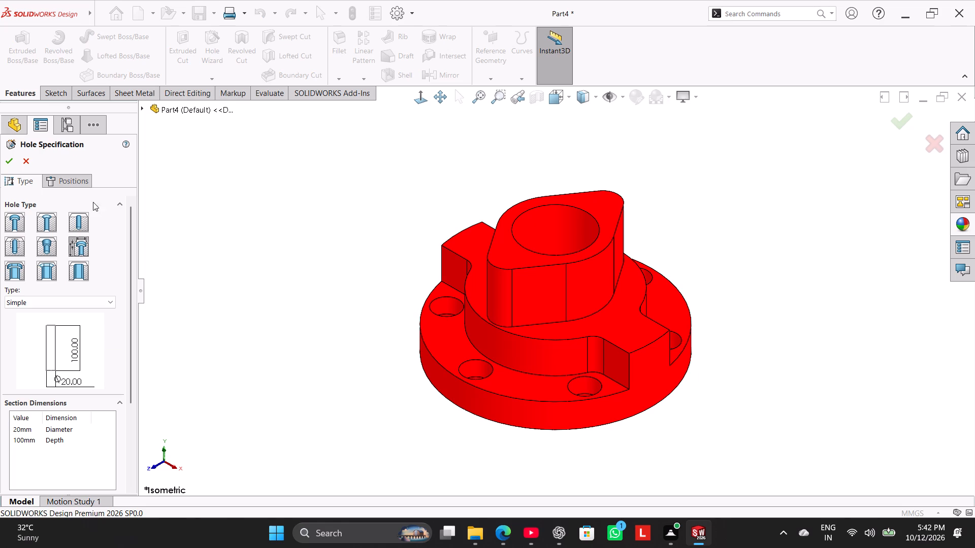
click(79, 185)
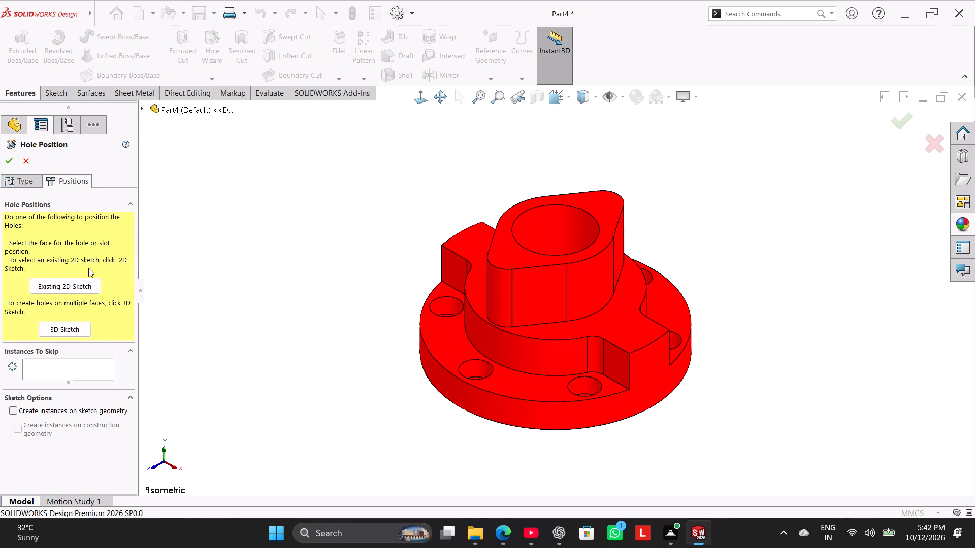
click(25, 184)
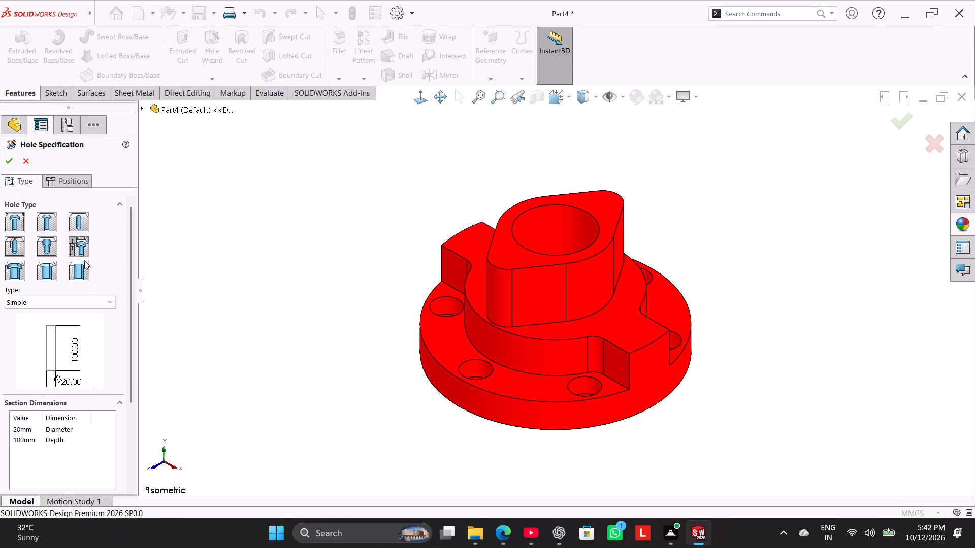
click(82, 247)
click(102, 299)
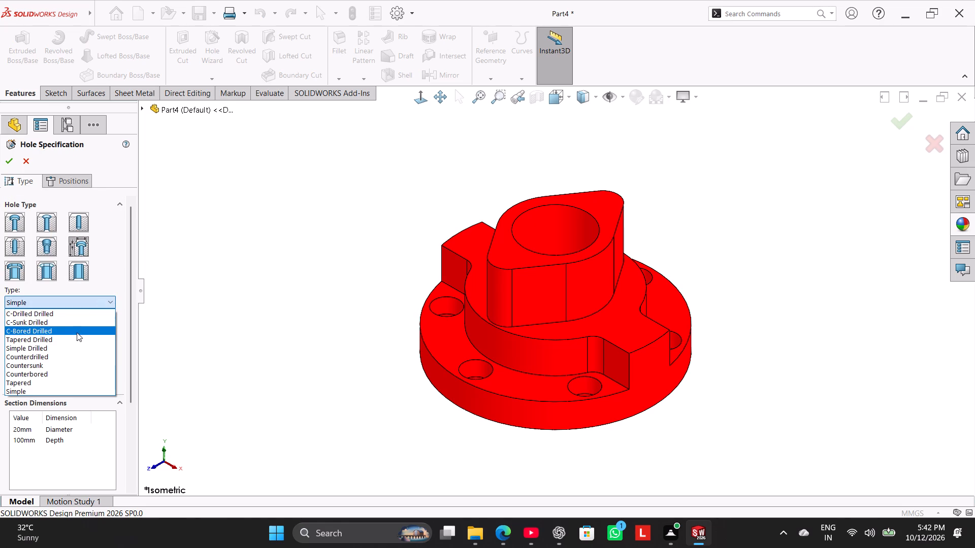
click(75, 312)
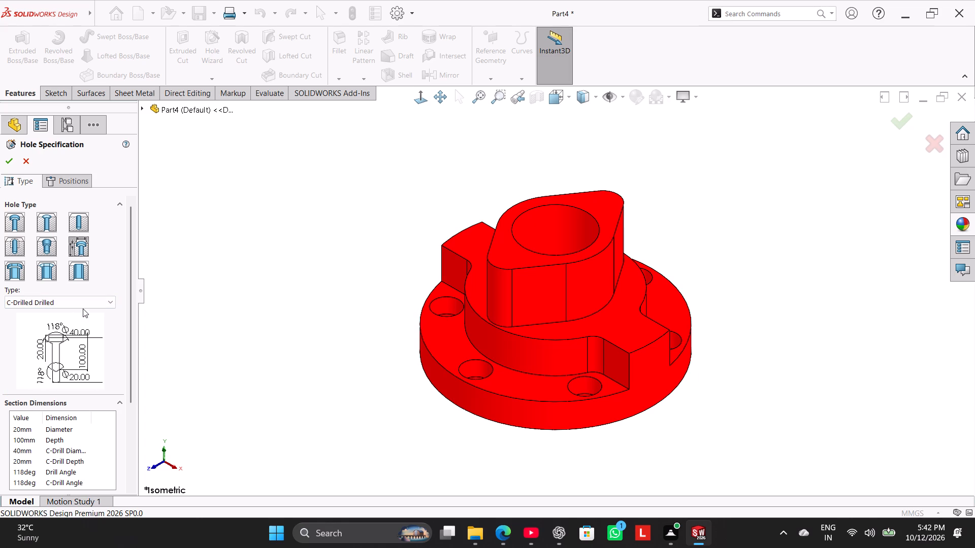
scroll(96, 301, down, 1)
scroll(96, 301, up, 1)
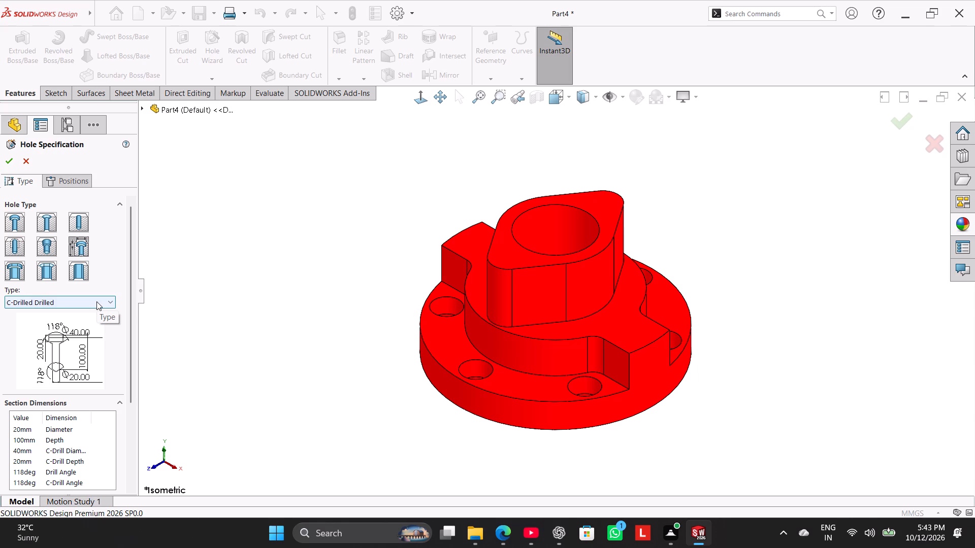
scroll(96, 301, down, 1)
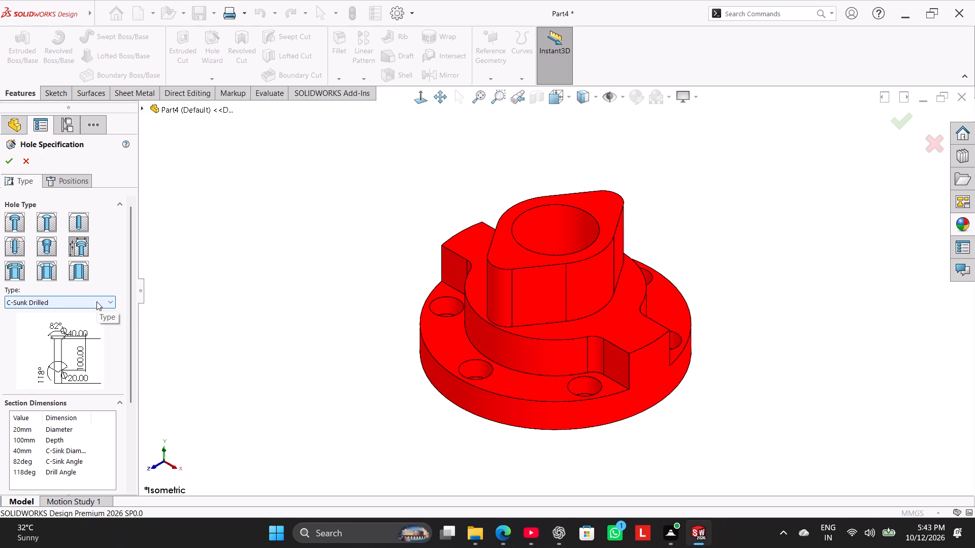
scroll(96, 301, down, 1)
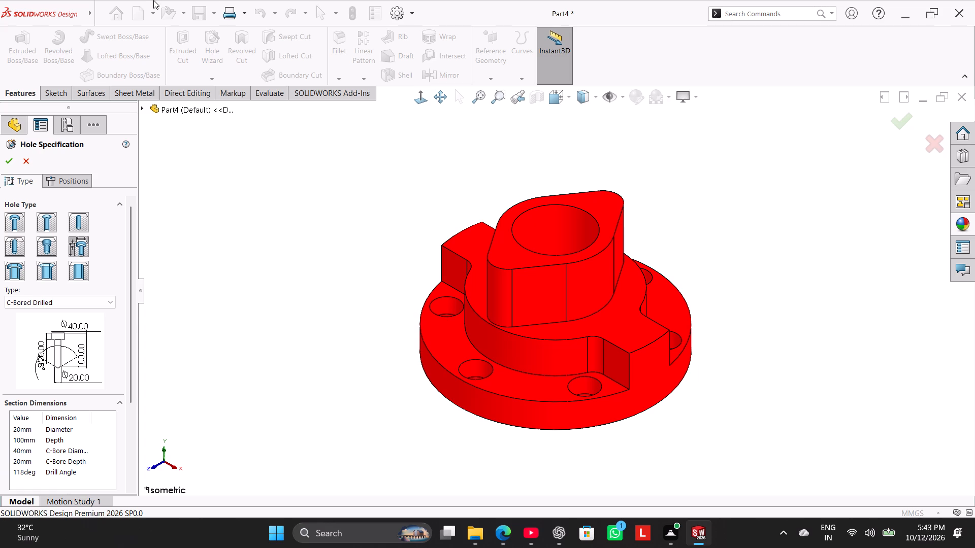
Set the hole's diameter to 12 and give it a Blind end condition with a depth of 25.
click(20, 461)
double_click(28, 429)
text(12)
key(Return)
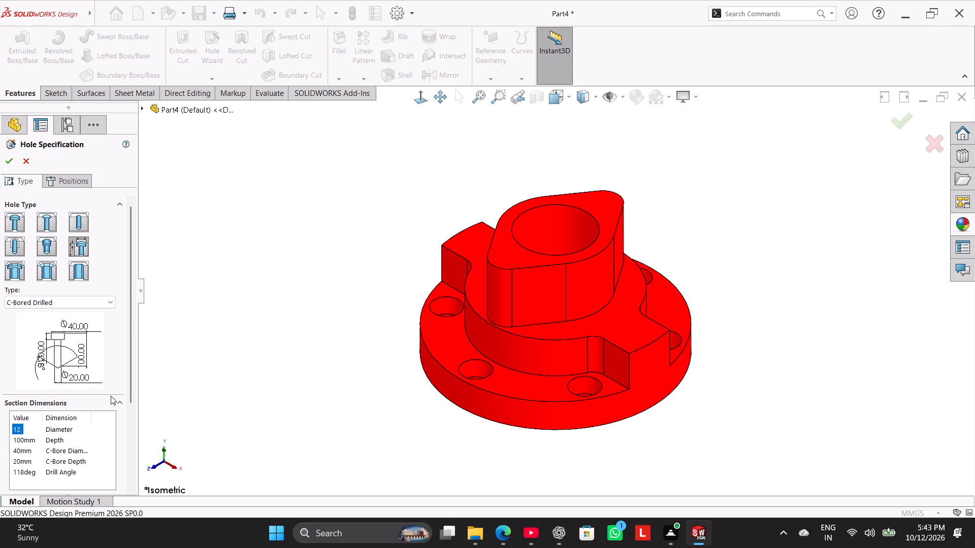
drag(129, 390, 135, 428)
click(92, 455)
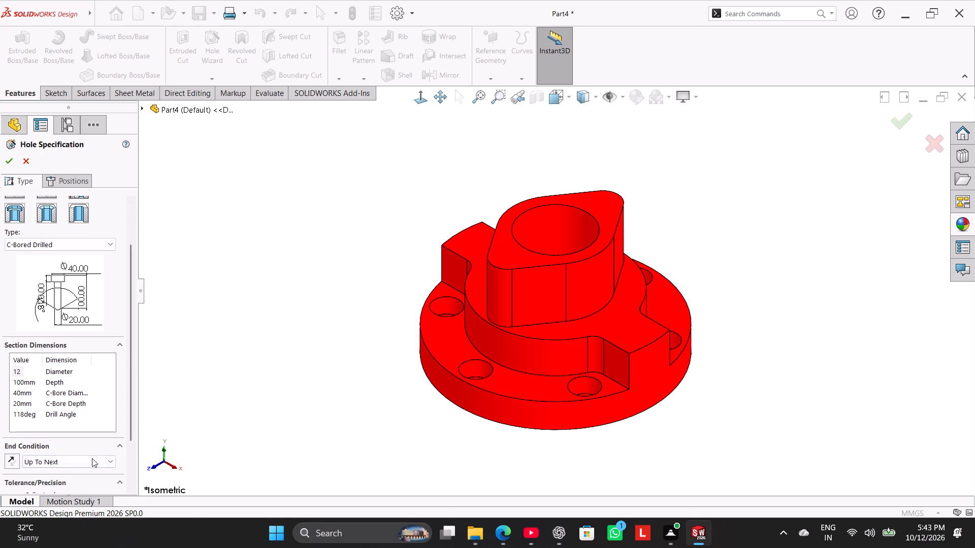
click(92, 458)
click(87, 469)
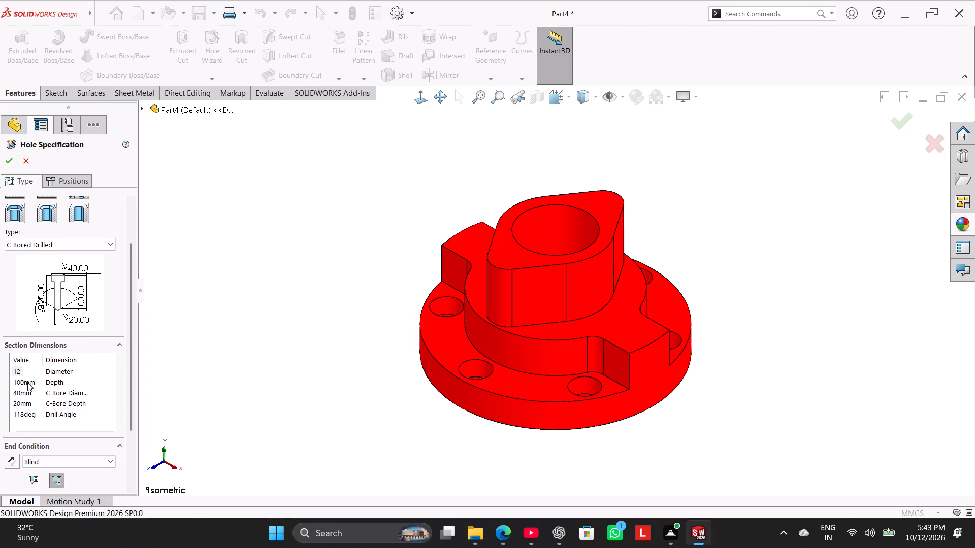
double_click(27, 382)
key(2)
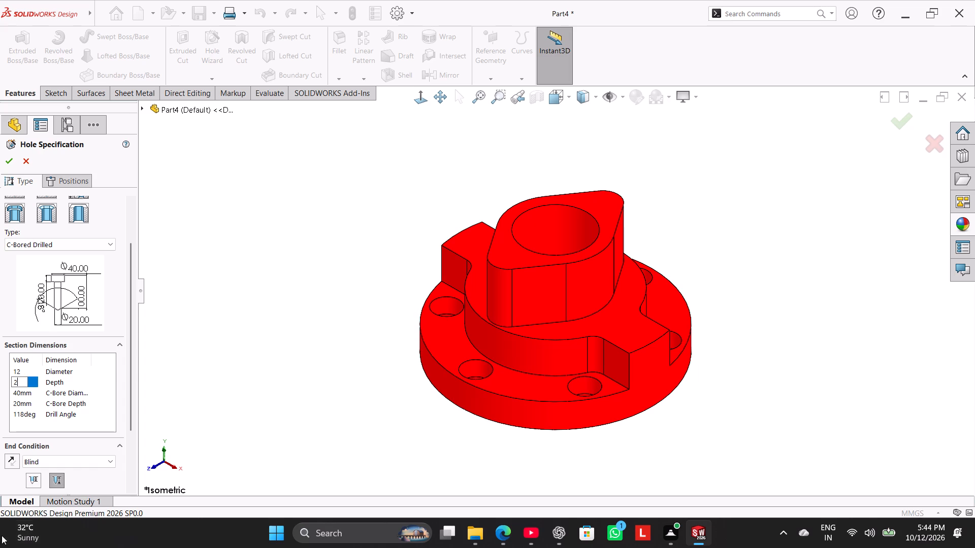
key(5)
key(Return)
Set the hole's C-Bore diameter to 4.
click(17, 402)
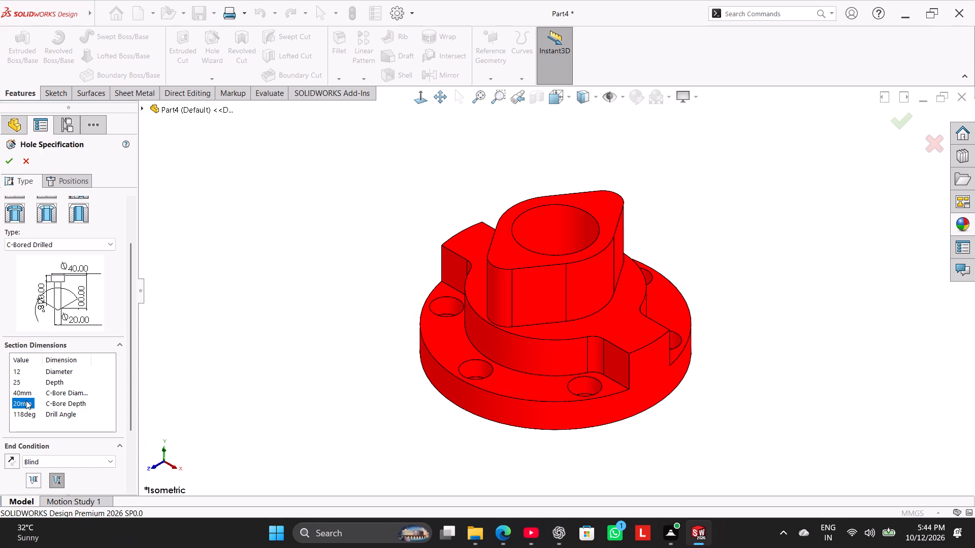
click(26, 400)
key(4)
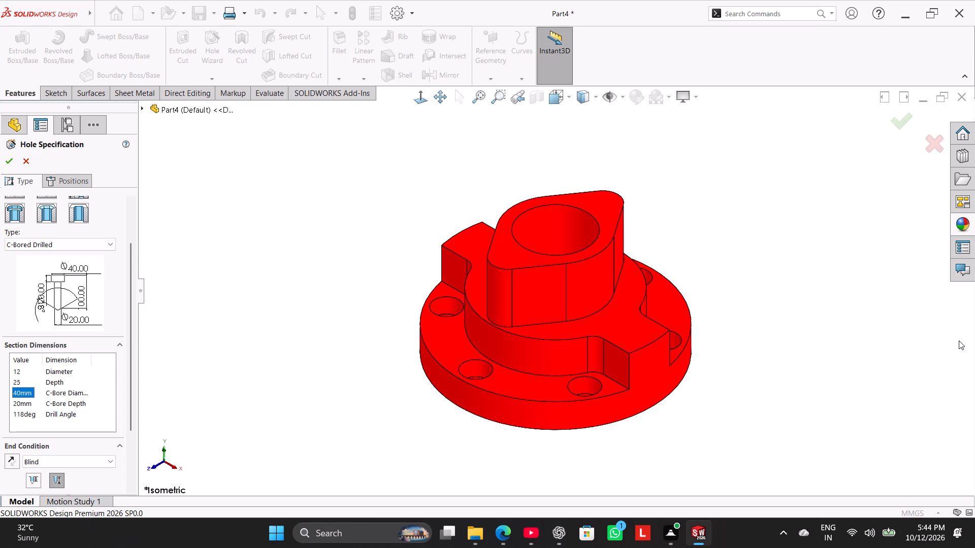
key(Return)
right_drag(974, 328, 777, 45)
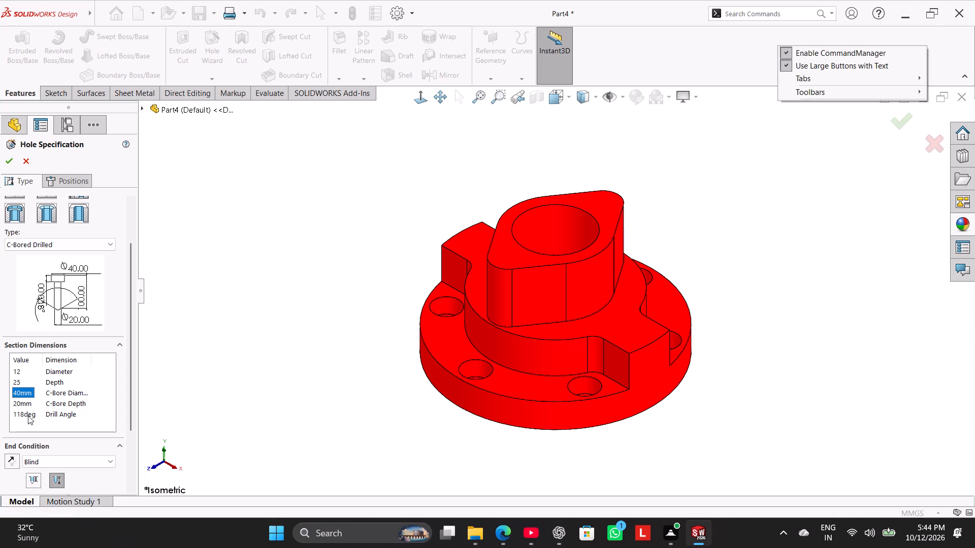
double_click(21, 390)
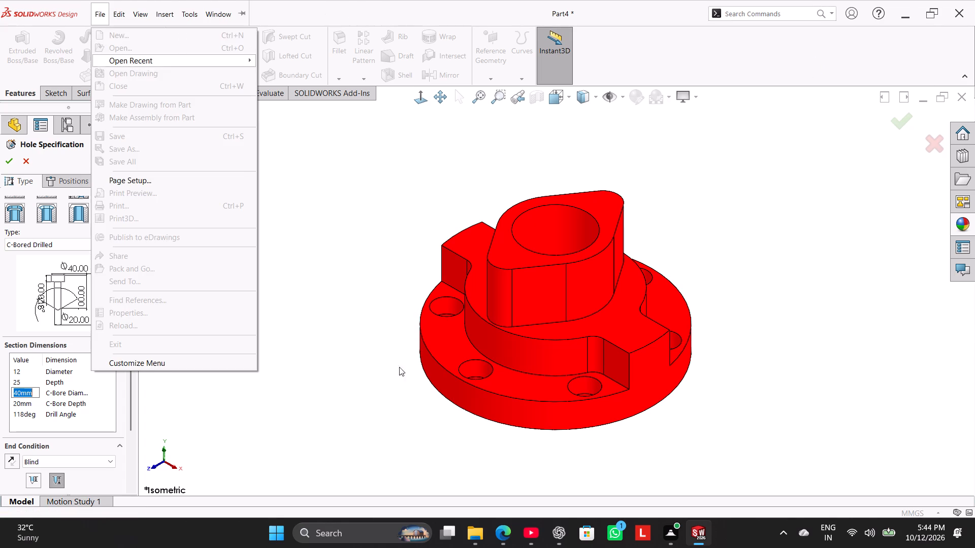
key(4)
right_drag(926, 516, 0, 539)
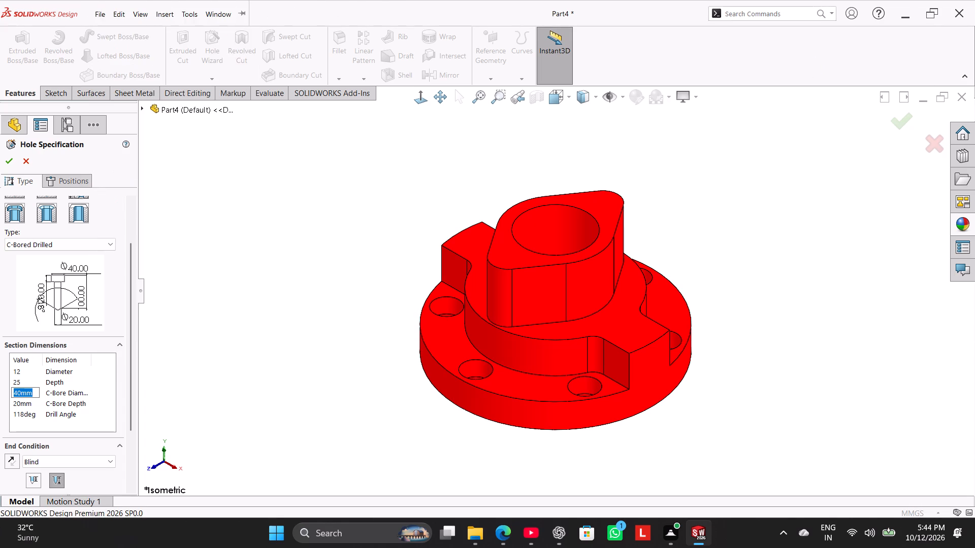
key(4)
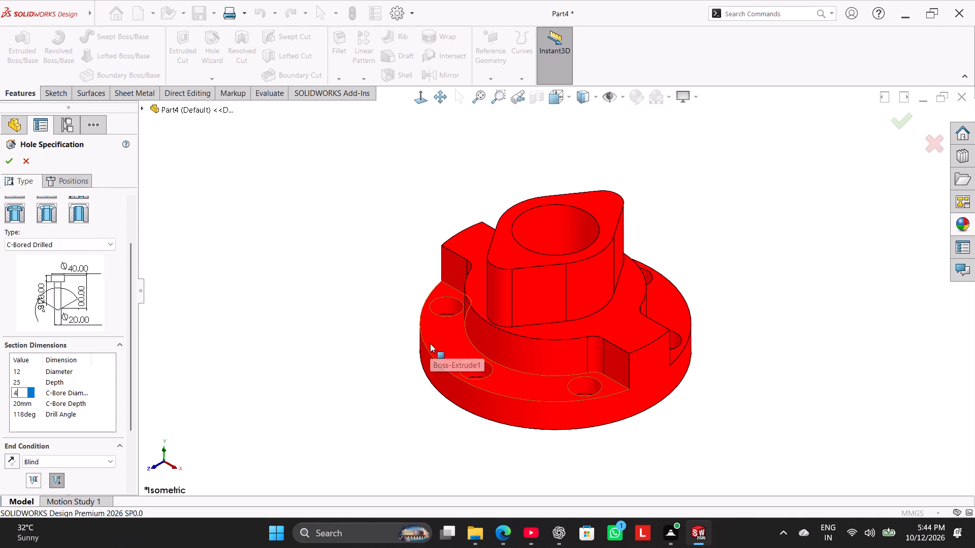
key(Return)
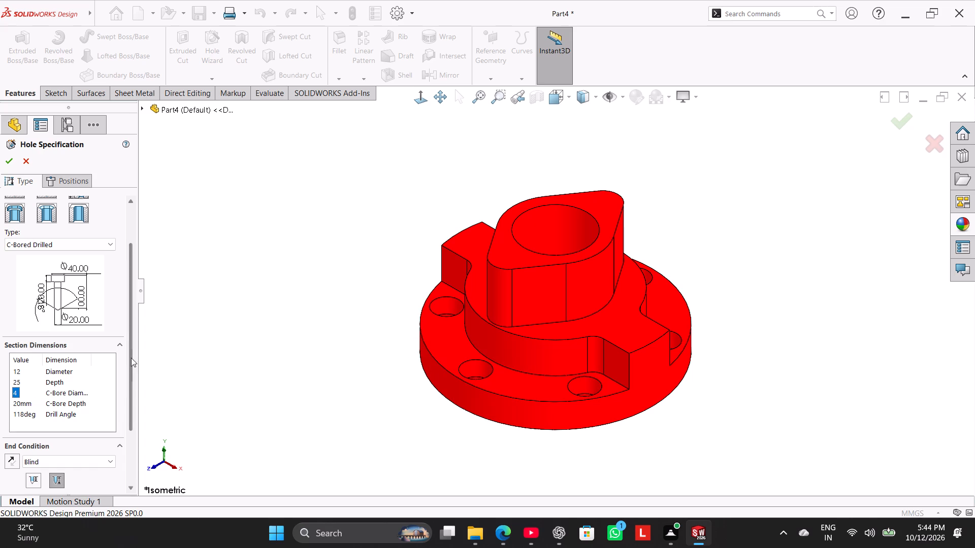
Switch the blind hole's depth reference from up to shoulder to up to tip.
drag(131, 355, 129, 367)
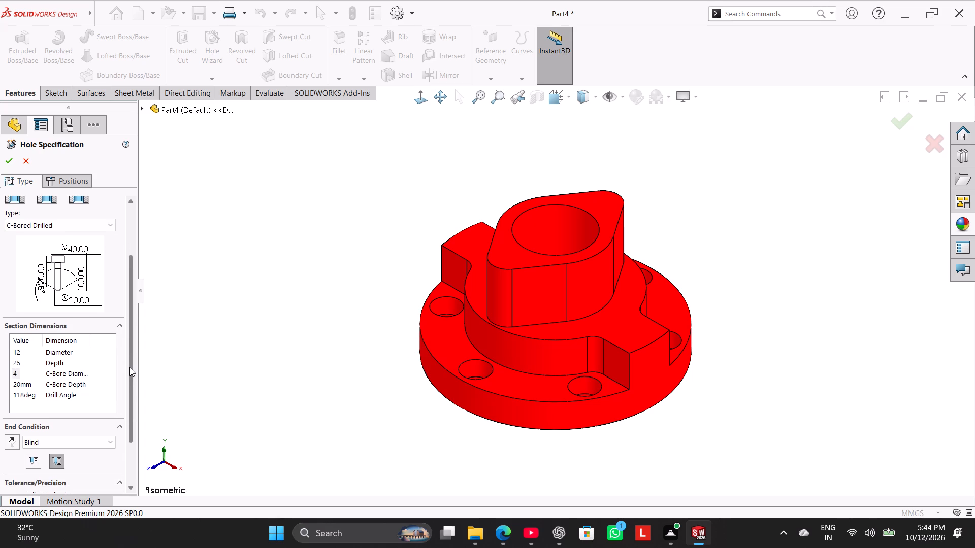
drag(129, 367, 128, 389)
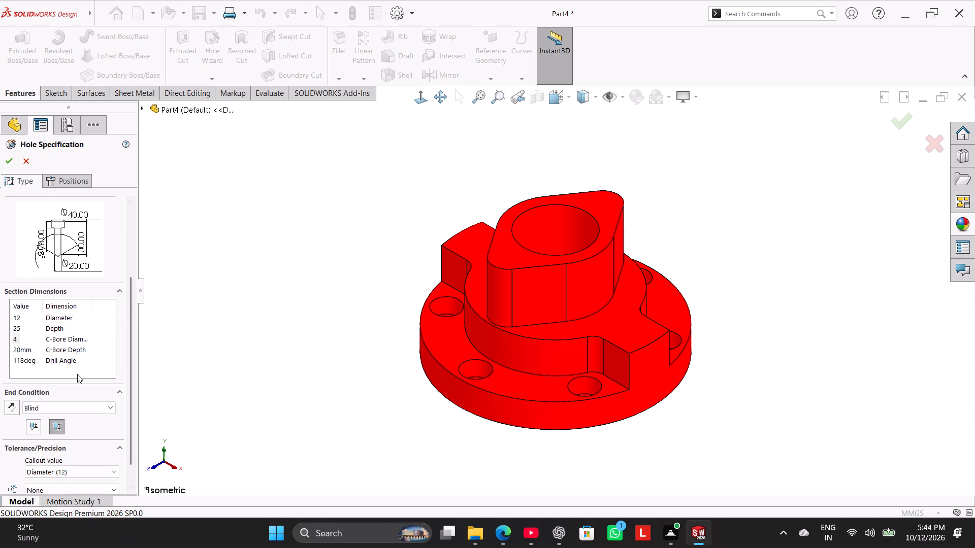
click(60, 422)
click(30, 424)
click(57, 426)
click(32, 426)
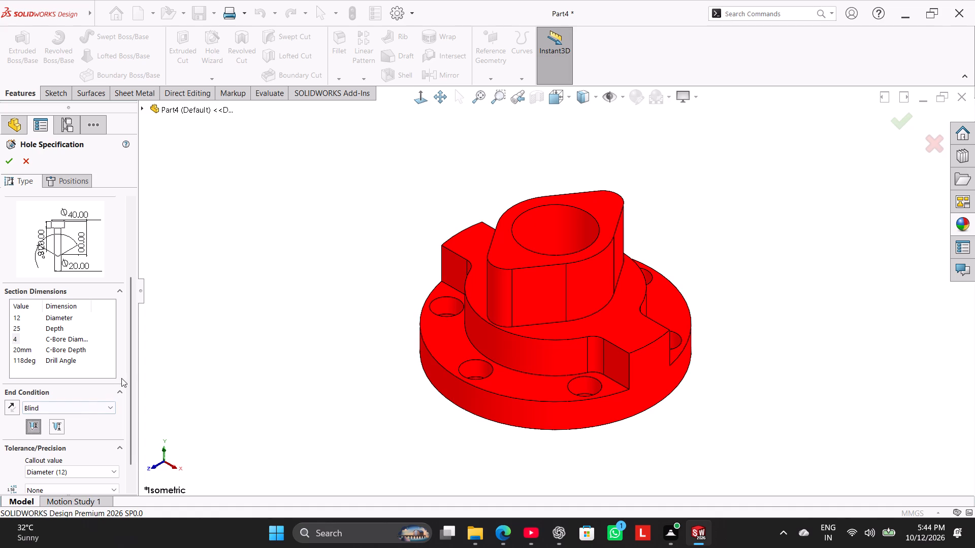
drag(132, 368, 137, 410)
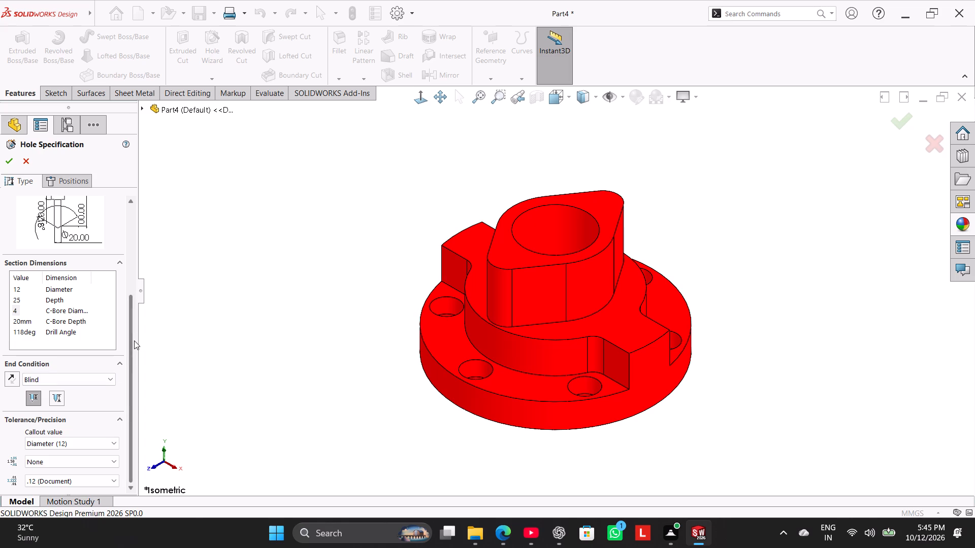
drag(134, 340, 133, 352)
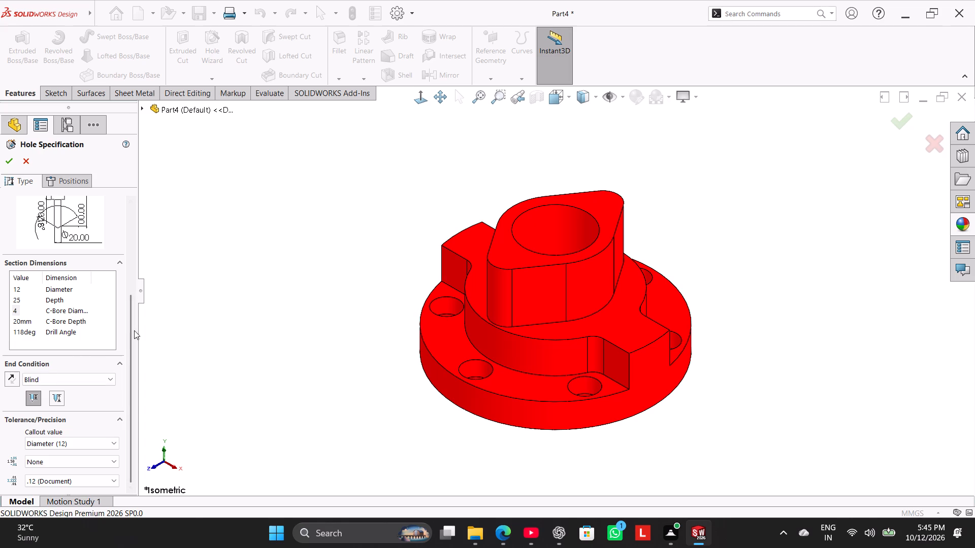
drag(135, 330, 138, 307)
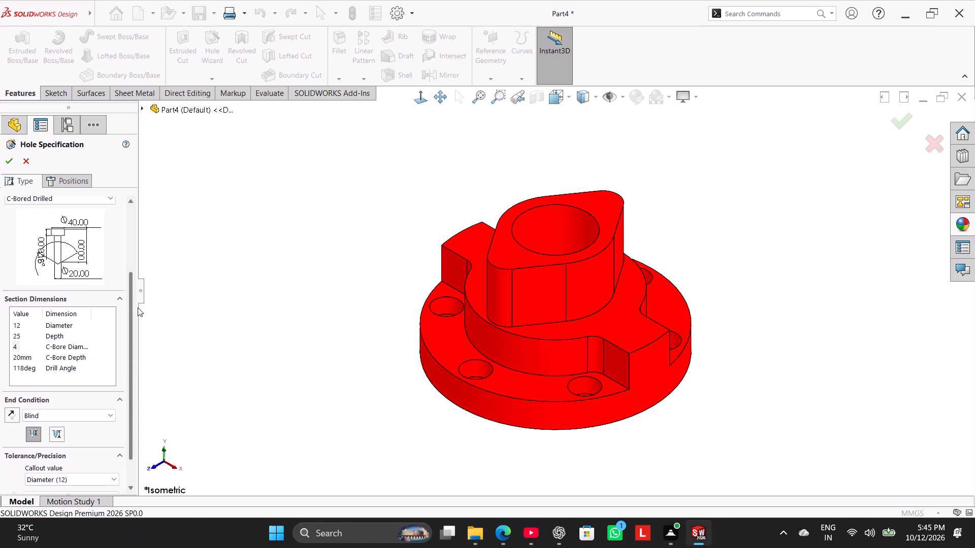
drag(138, 307, 138, 286)
Place the hole's centre point freehand on the flange's outer cylindrical face, in the area of the raised lug.
click(85, 185)
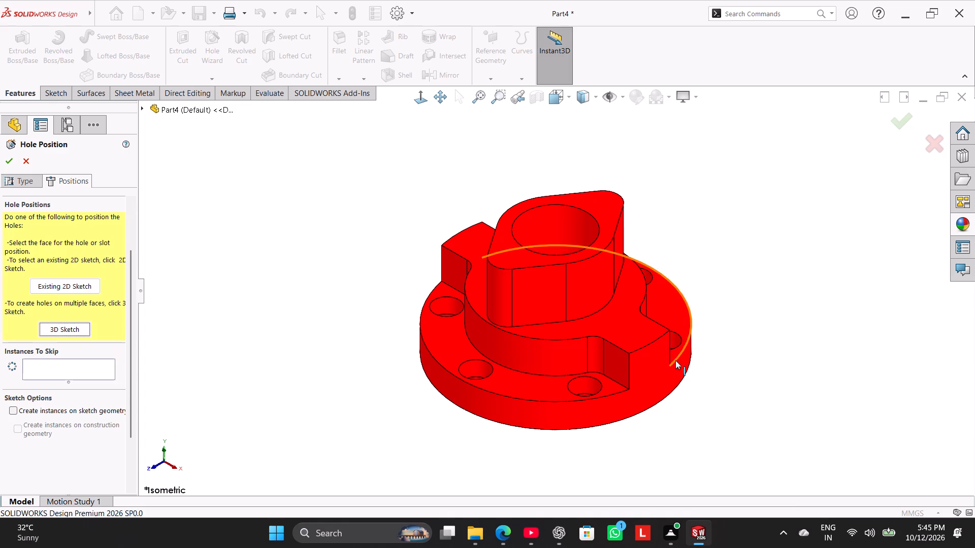
click(656, 357)
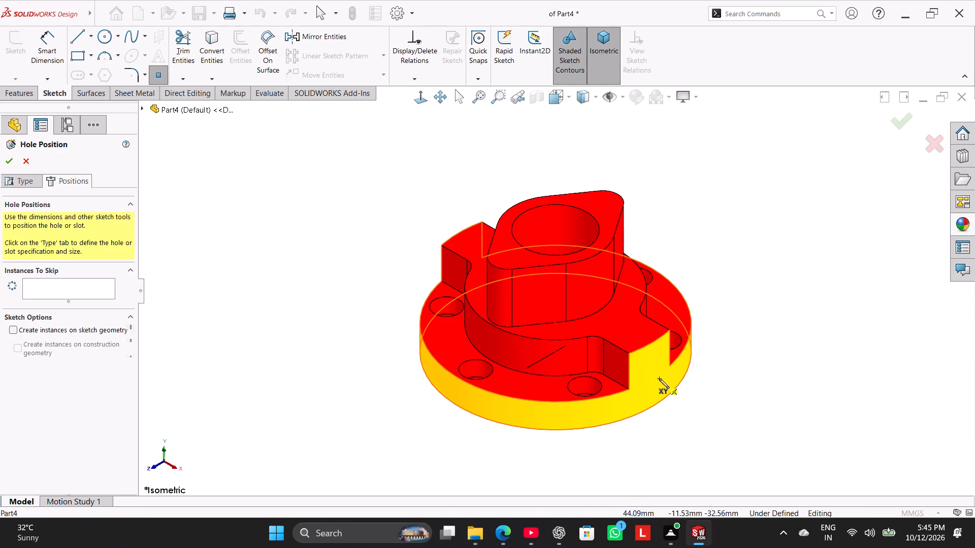
middle_drag(826, 433, 775, 368)
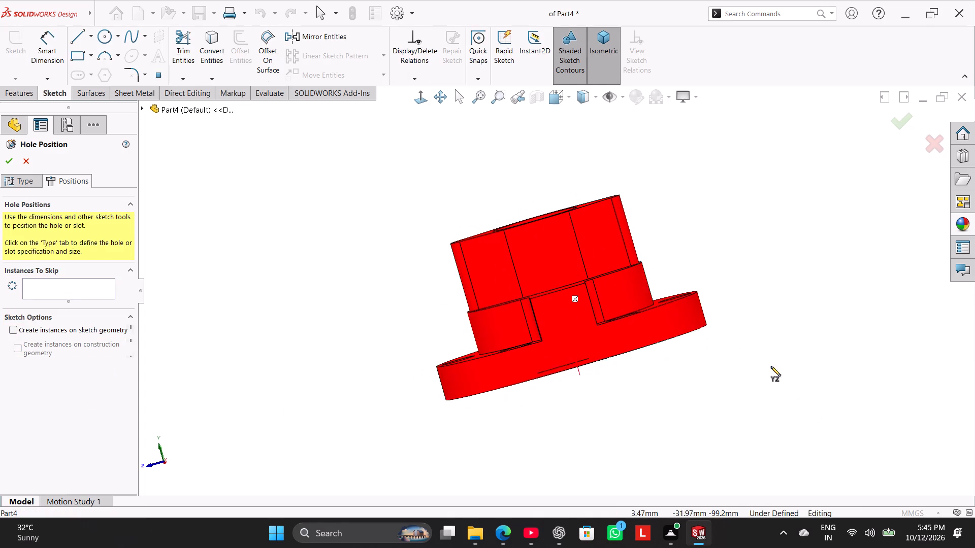
scroll(626, 310, down, 3)
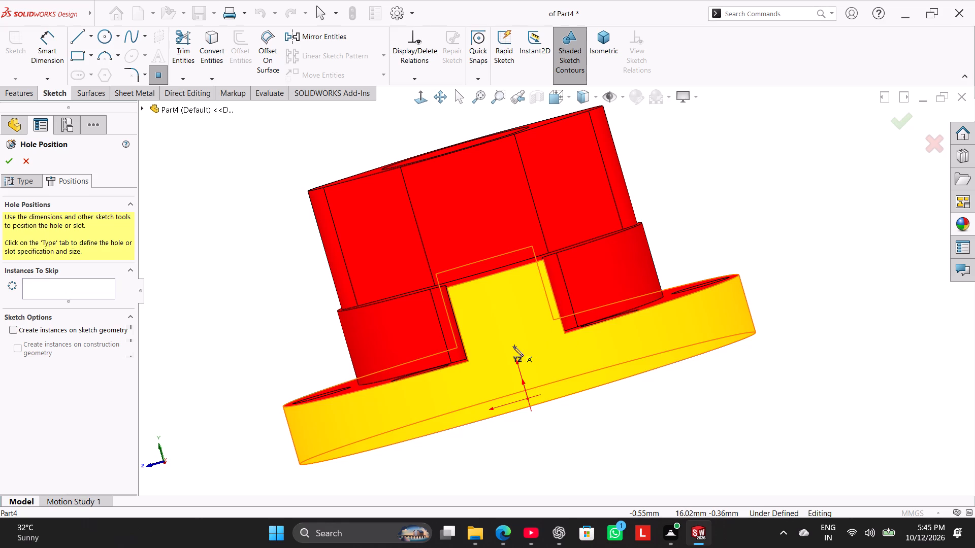
click(512, 347)
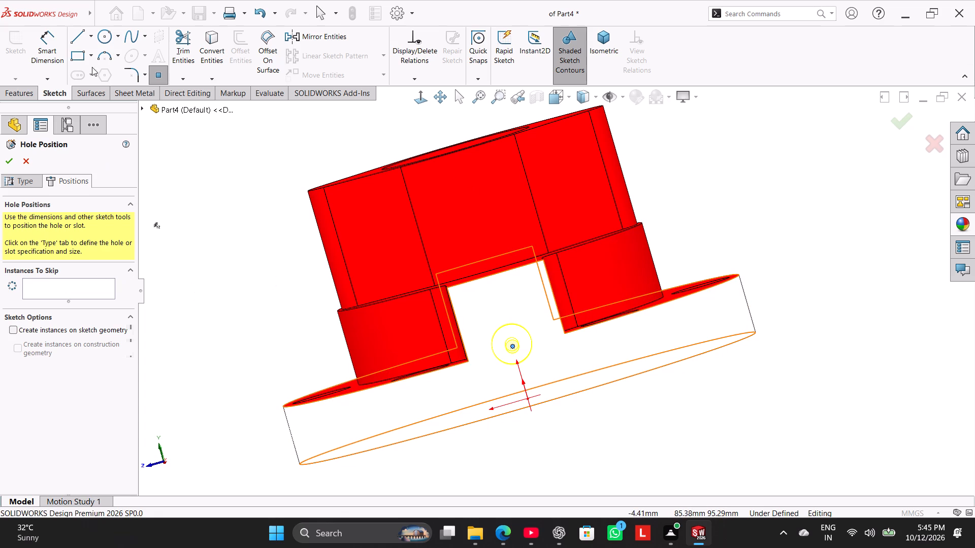
Select the hole's centre point on the flange's cylindrical face and set its Z coordinate to 0.
click(47, 49)
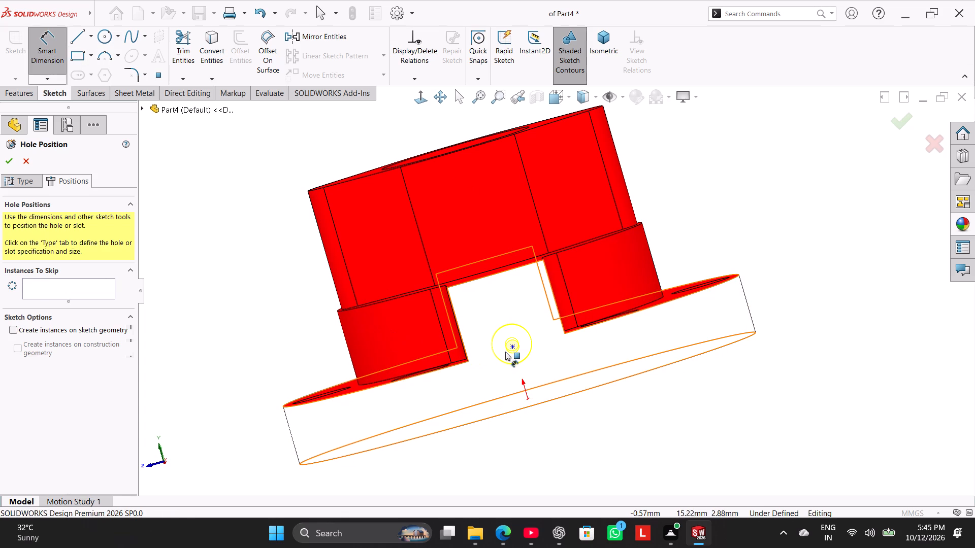
click(510, 348)
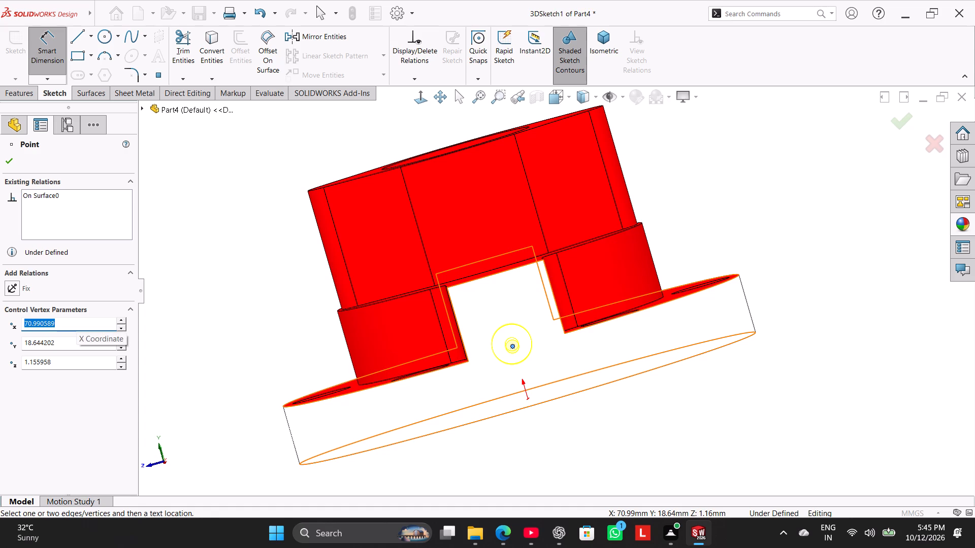
double_click(59, 363)
key(0)
key(Return)
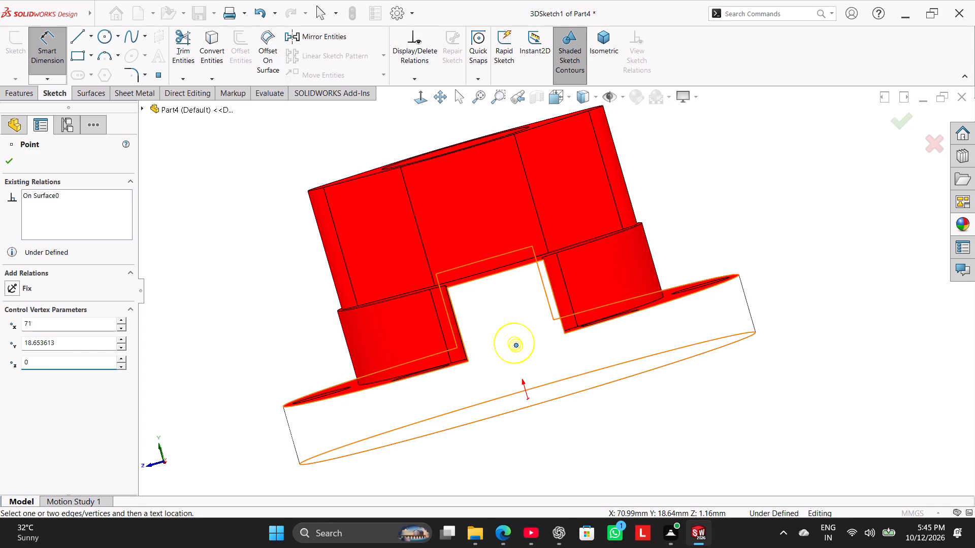
Examine the hole preview's placement on the lug face from several angles.
scroll(541, 406, down, 3)
middle_drag(548, 416, 558, 428)
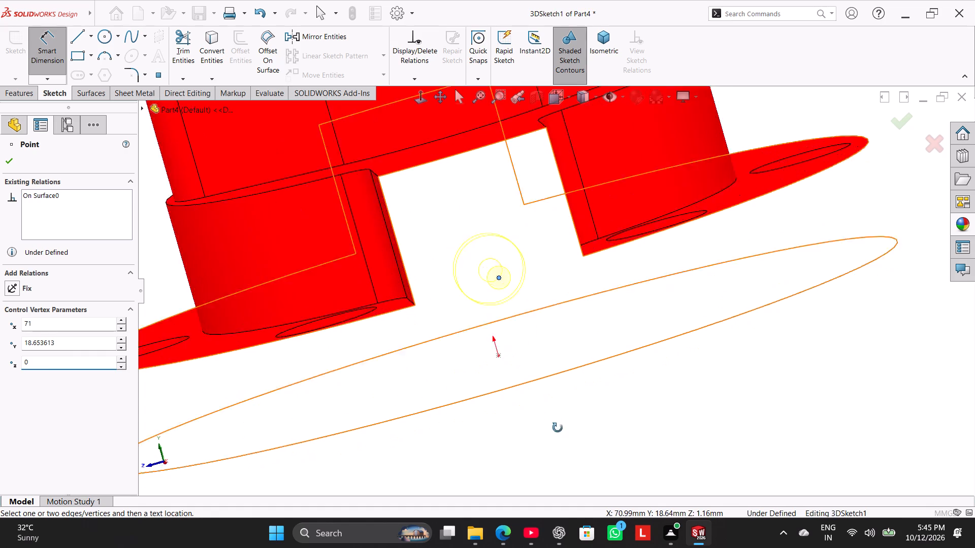
middle_drag(558, 428, 556, 457)
scroll(511, 433, up, 1)
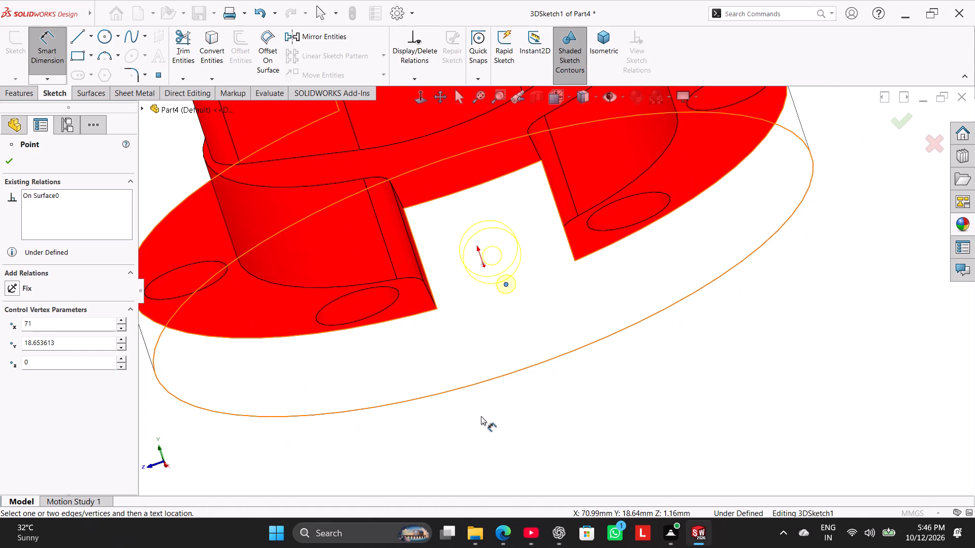
scroll(481, 416, up, 1)
middle_drag(501, 425, 536, 424)
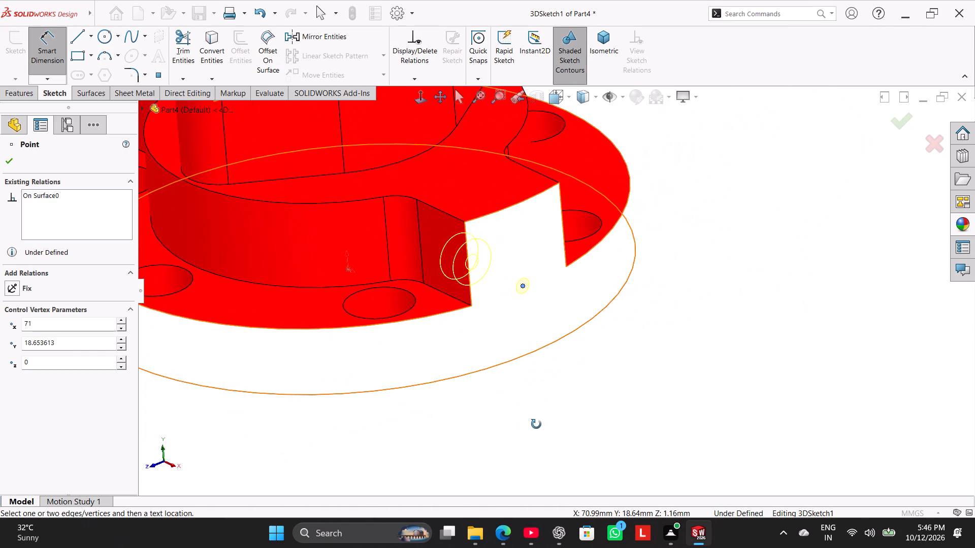
middle_drag(536, 424, 597, 437)
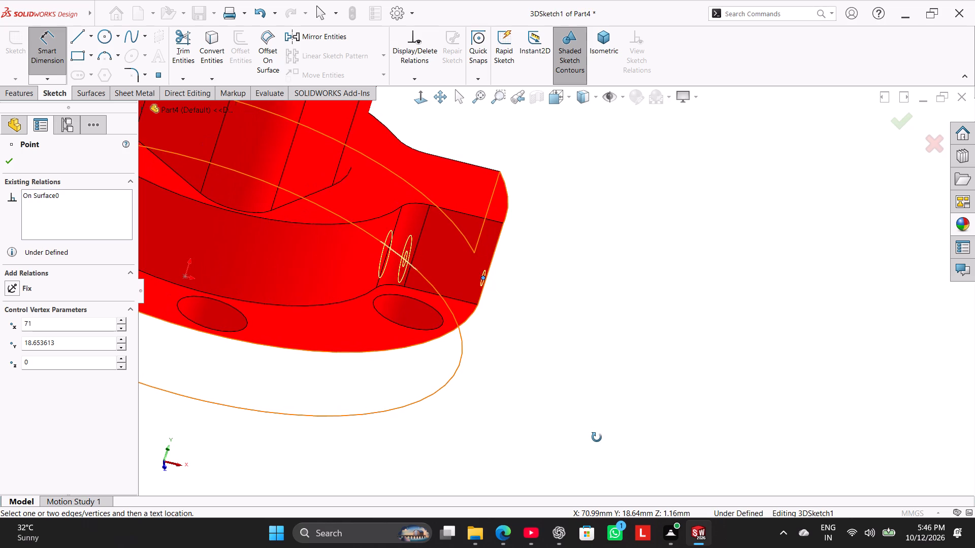
middle_drag(597, 437, 538, 428)
middle_click(533, 426)
middle_click(529, 425)
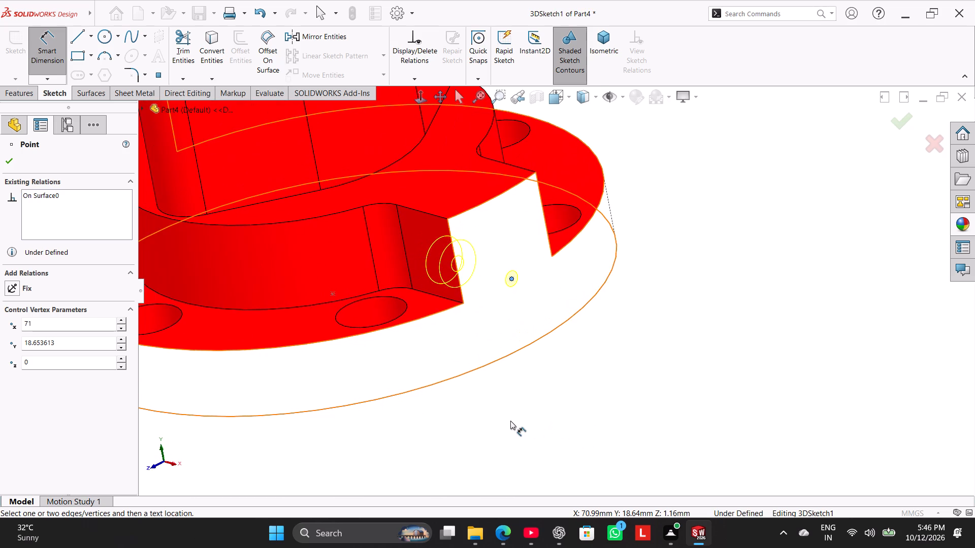
middle_drag(454, 420, 421, 420)
middle_drag(426, 425, 466, 426)
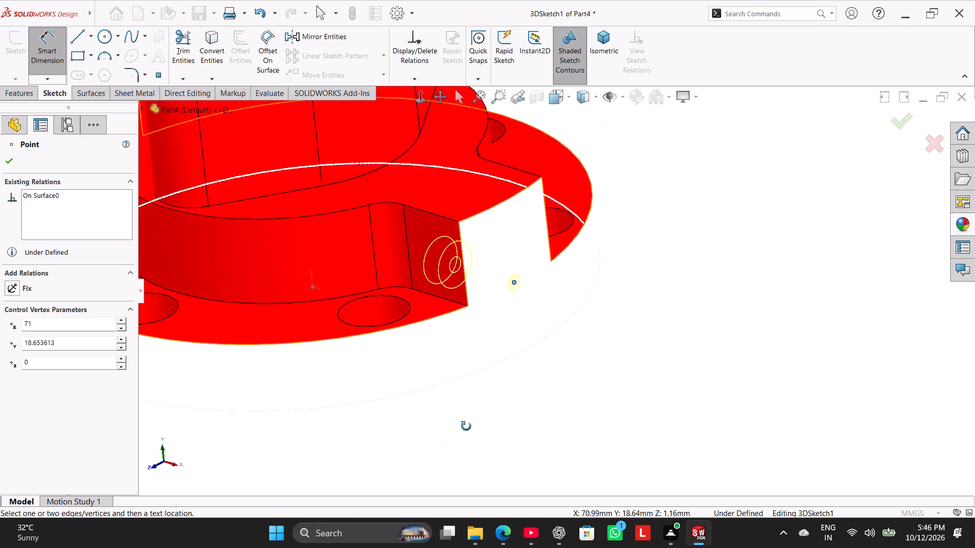
middle_drag(466, 426, 450, 407)
middle_drag(533, 402, 480, 410)
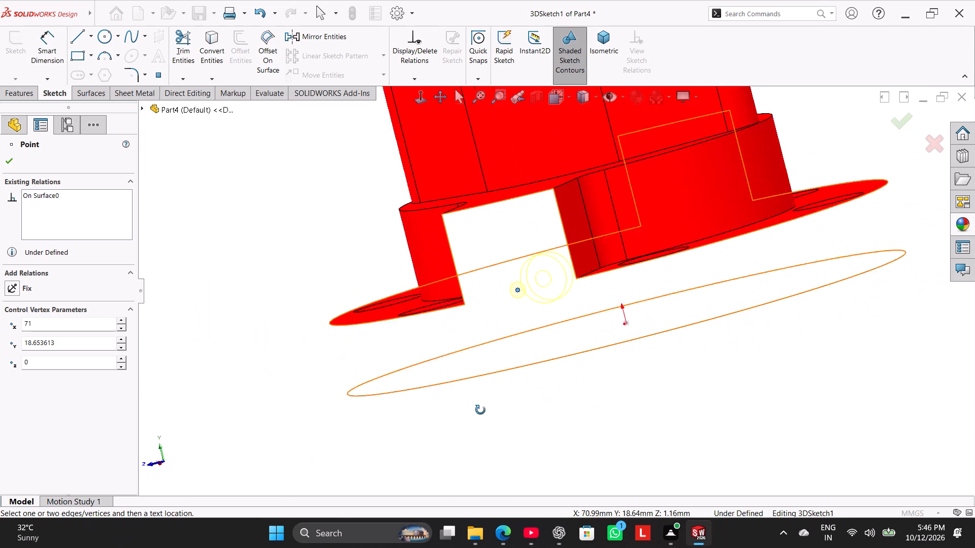
middle_drag(480, 410, 494, 420)
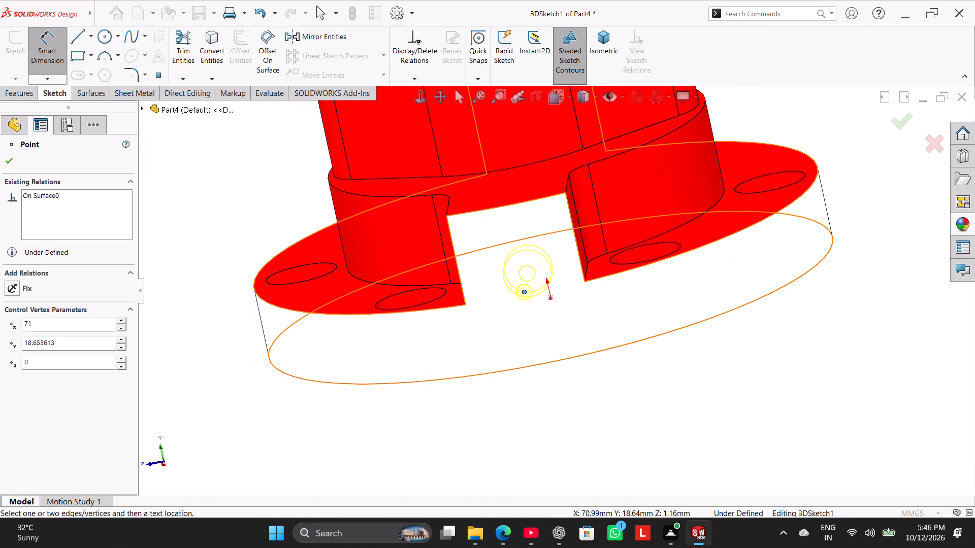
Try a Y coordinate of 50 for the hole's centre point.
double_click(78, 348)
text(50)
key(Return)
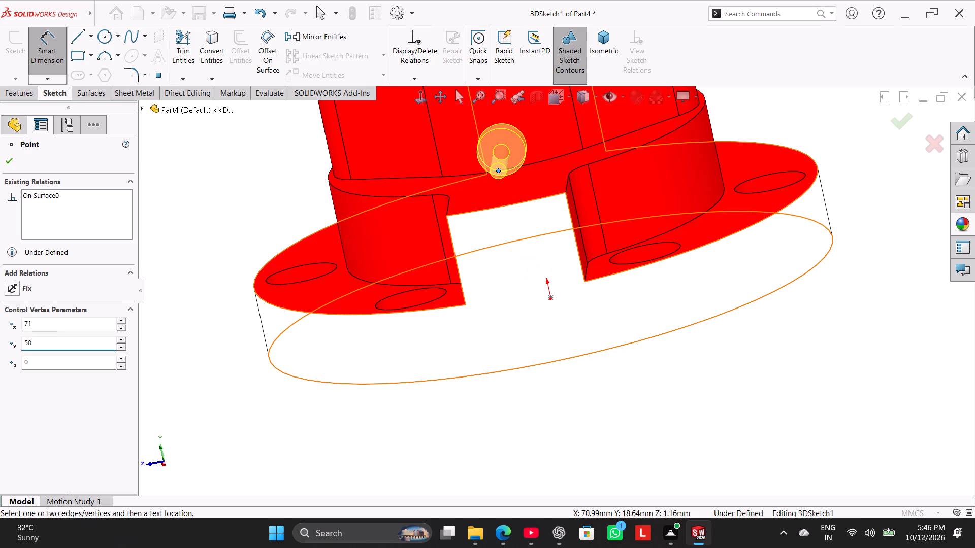
Set the Y coordinate of the hole's centre point to 11.
double_click(47, 340)
text(11)
key(Return)
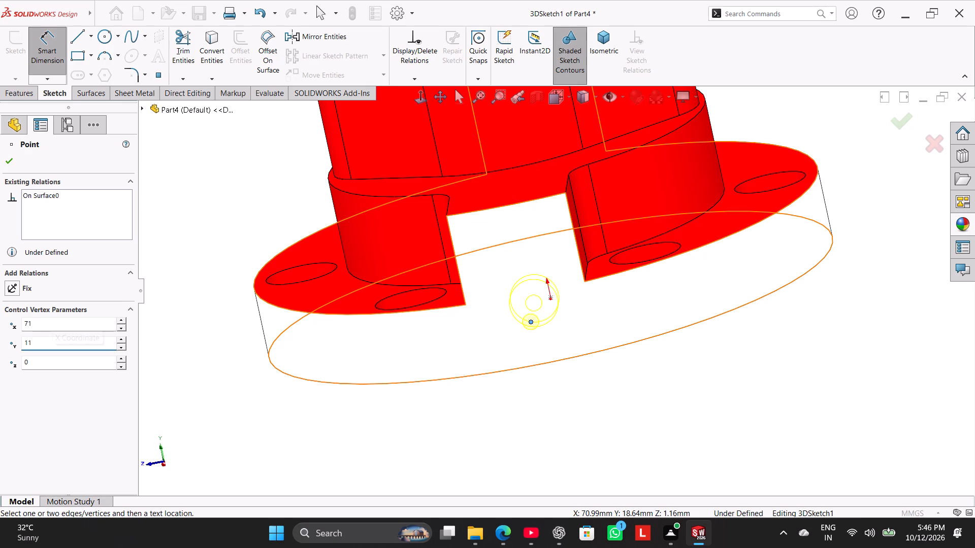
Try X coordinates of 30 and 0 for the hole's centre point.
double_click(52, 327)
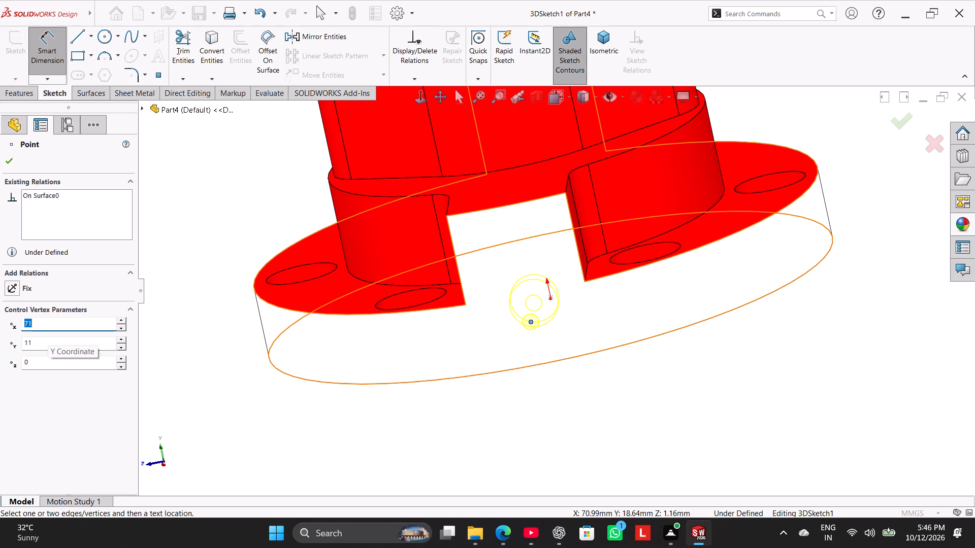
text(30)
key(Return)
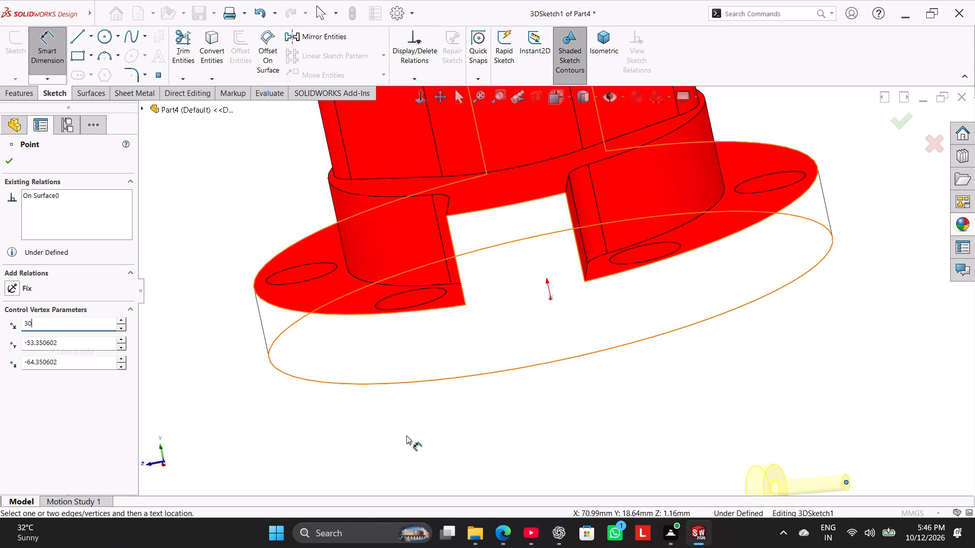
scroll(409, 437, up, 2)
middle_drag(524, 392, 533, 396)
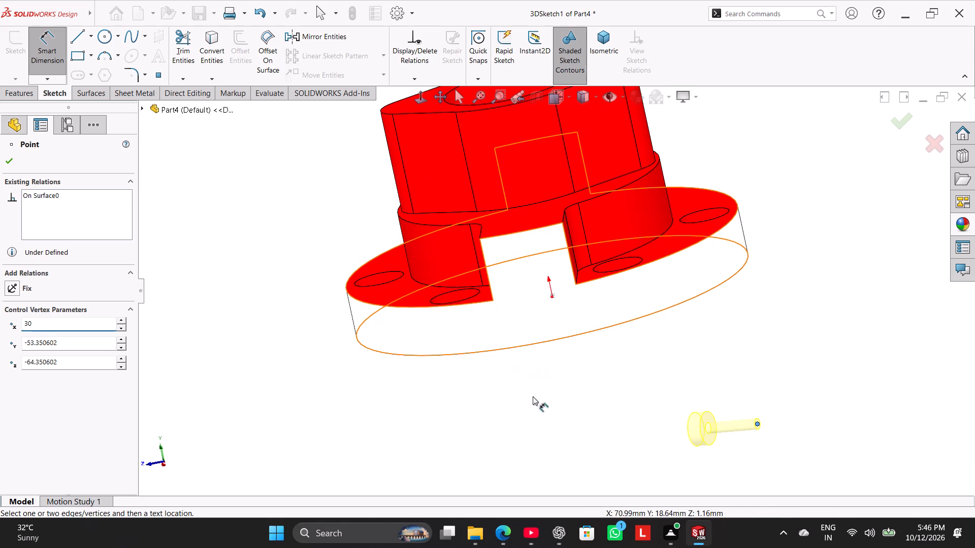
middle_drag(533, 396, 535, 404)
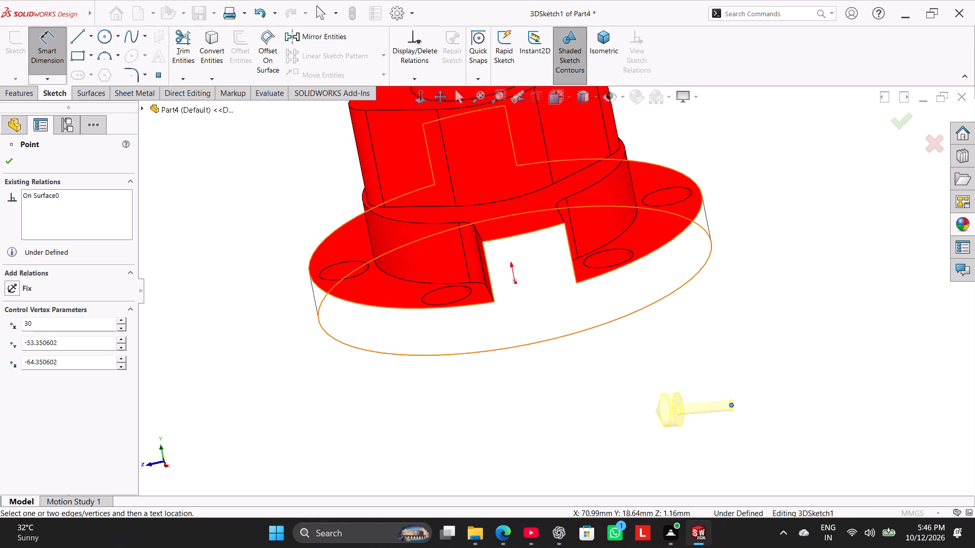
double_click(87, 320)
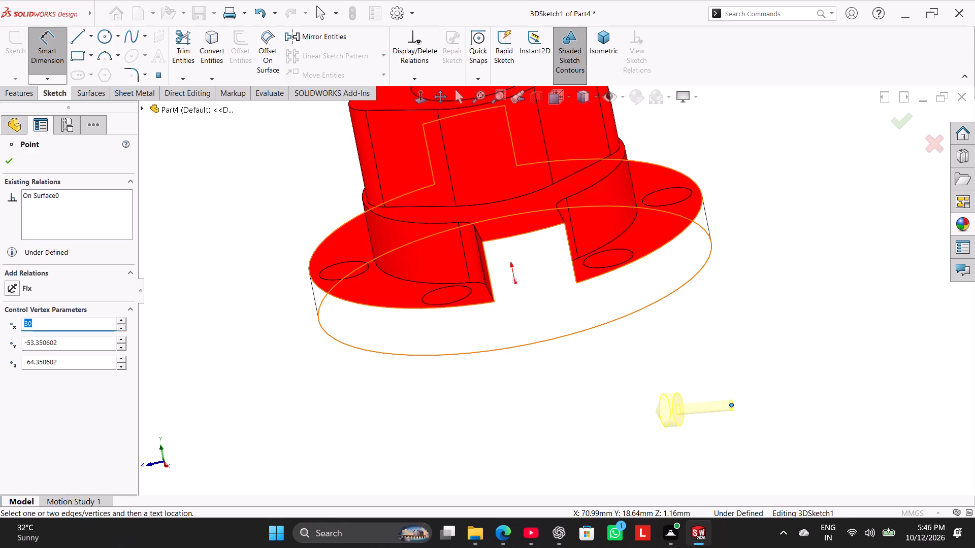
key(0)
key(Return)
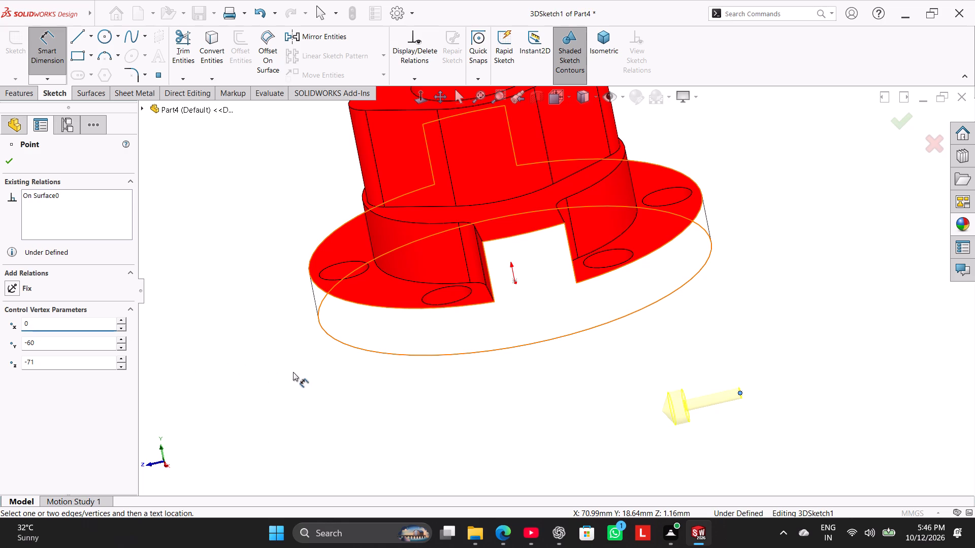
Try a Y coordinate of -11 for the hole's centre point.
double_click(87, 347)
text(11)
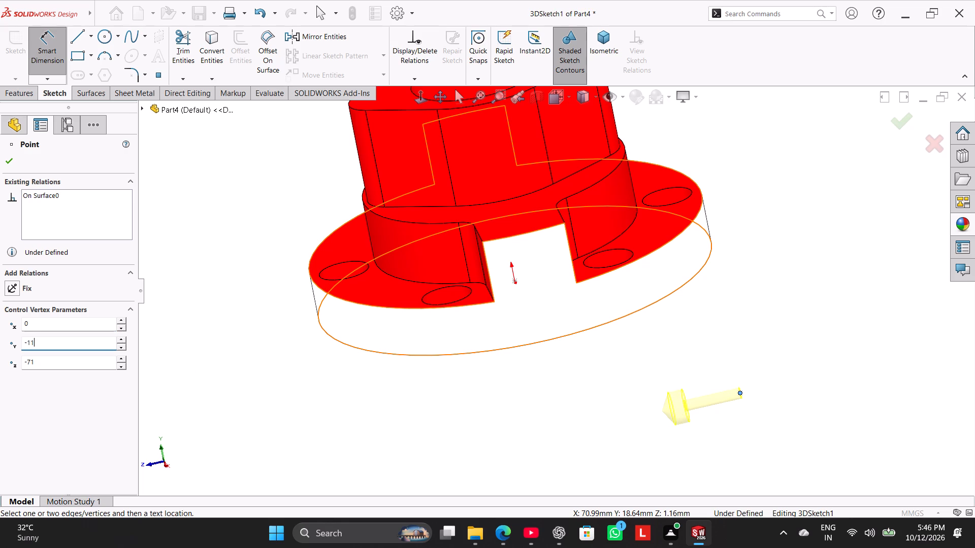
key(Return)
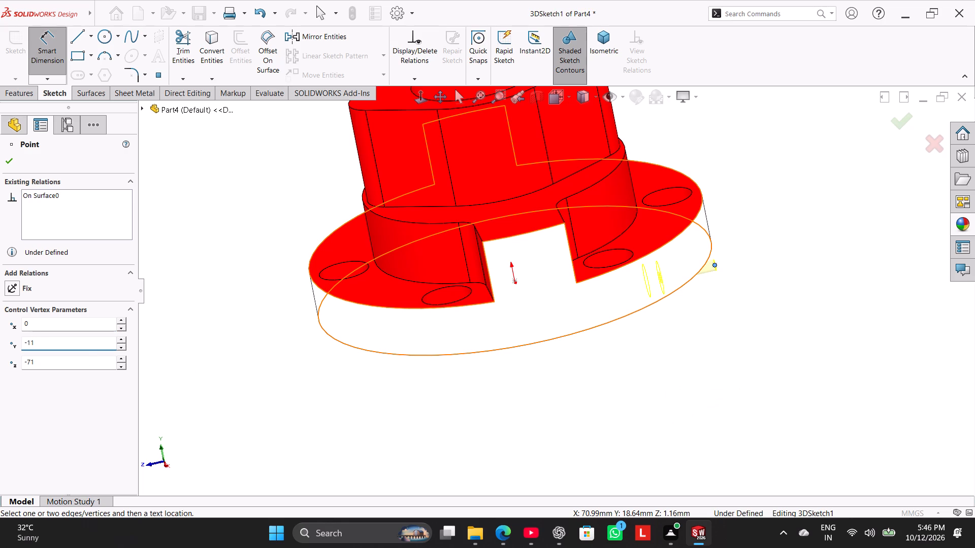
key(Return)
Set the hole's centre point to a Z coordinate of 0 and a Y coordinate of 11.
double_click(78, 367)
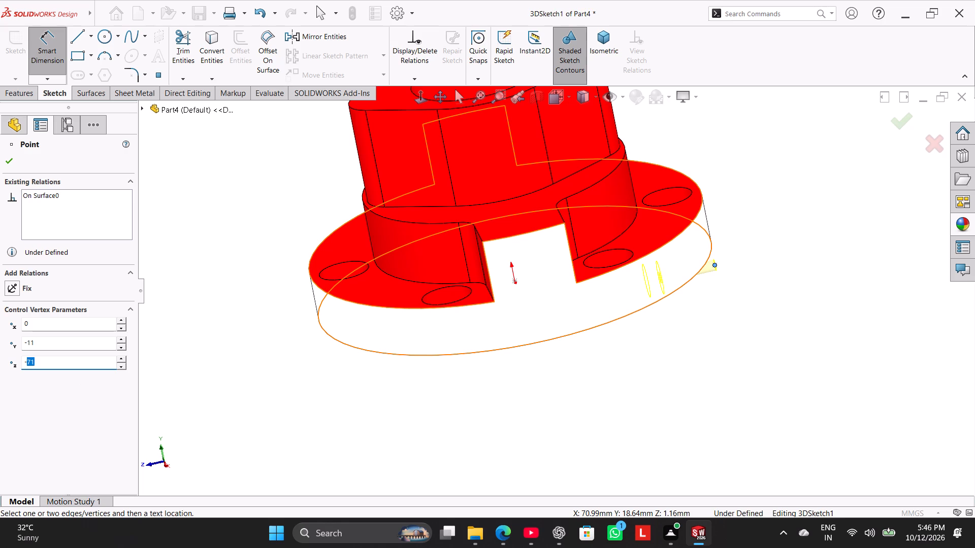
key(0)
key(Return)
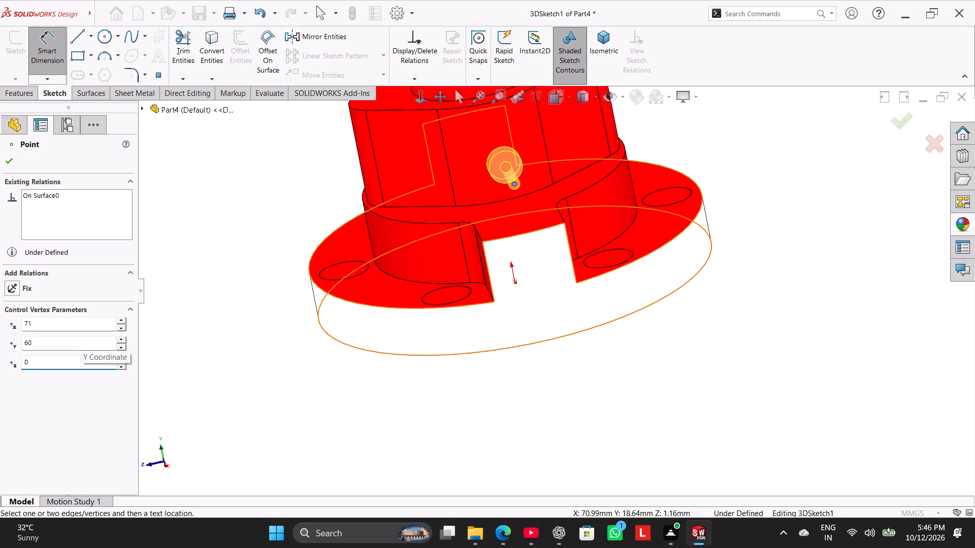
click(15, 358)
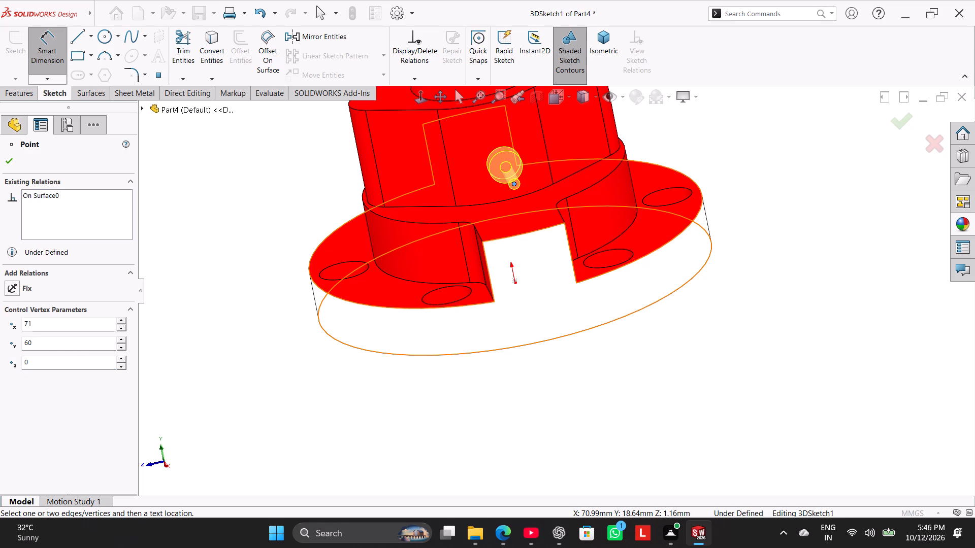
double_click(45, 345)
text(11)
key(Return)
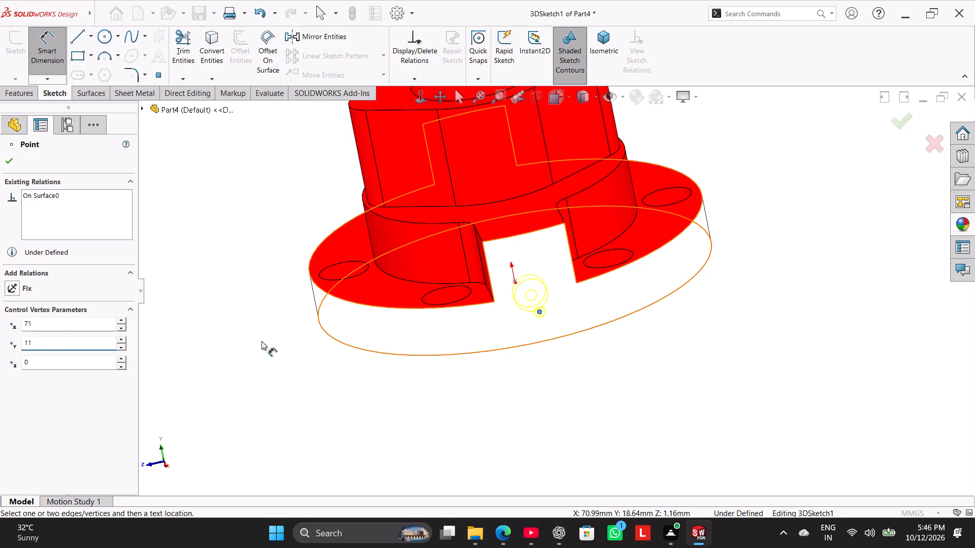
Examine the repositioned hole preview on the lug face from several angles and close the point's properties.
scroll(457, 313, down, 2)
scroll(507, 306, down, 2)
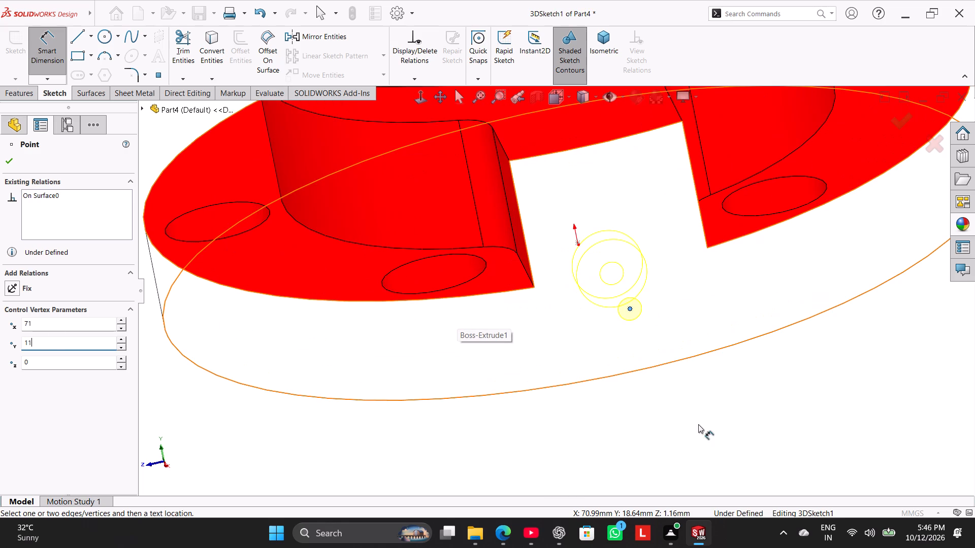
middle_drag(692, 417, 692, 389)
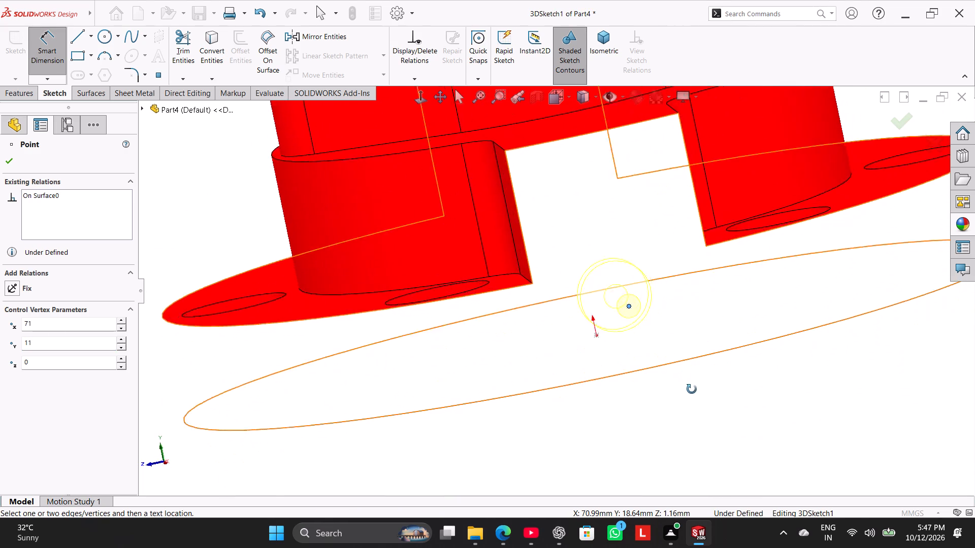
middle_drag(692, 389, 723, 413)
scroll(723, 413, up, 4)
middle_drag(640, 391, 656, 398)
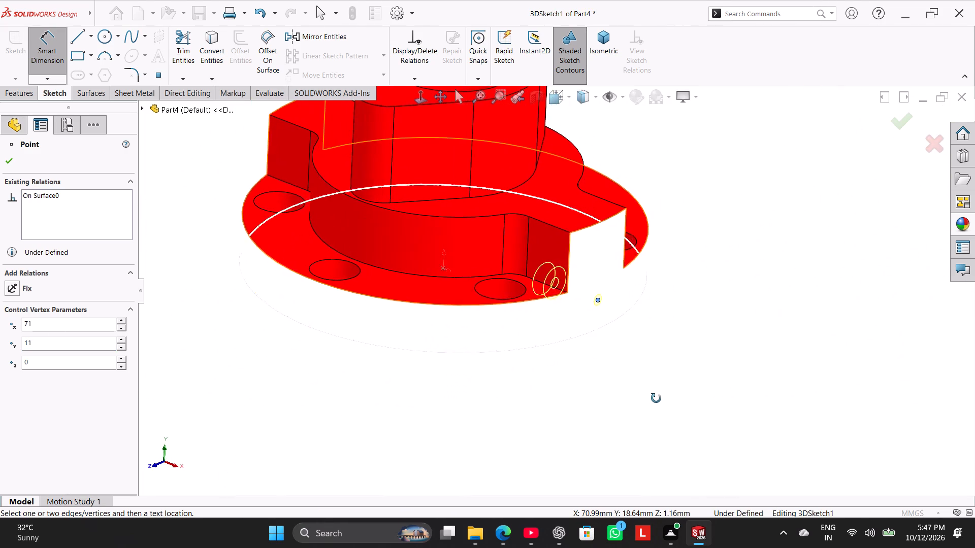
middle_drag(656, 398, 571, 374)
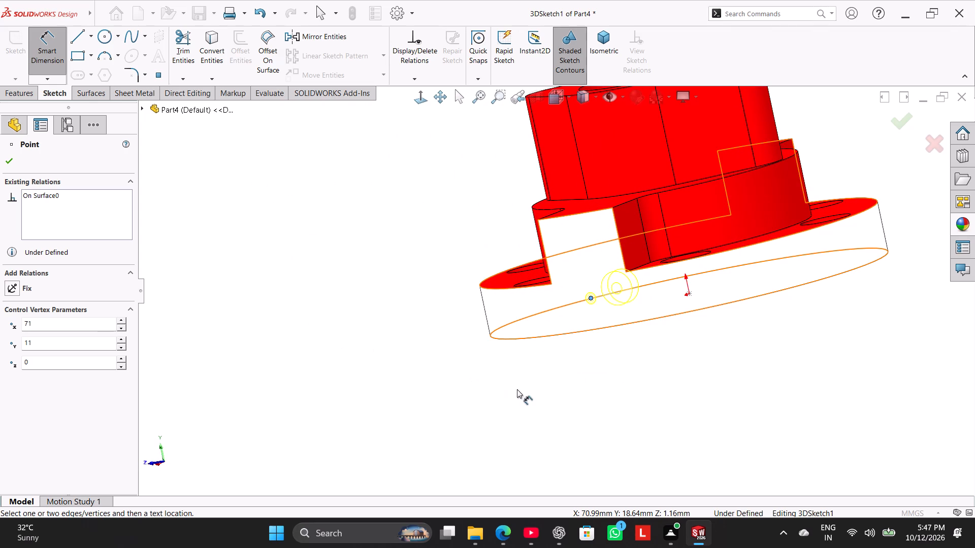
middle_drag(521, 392, 540, 403)
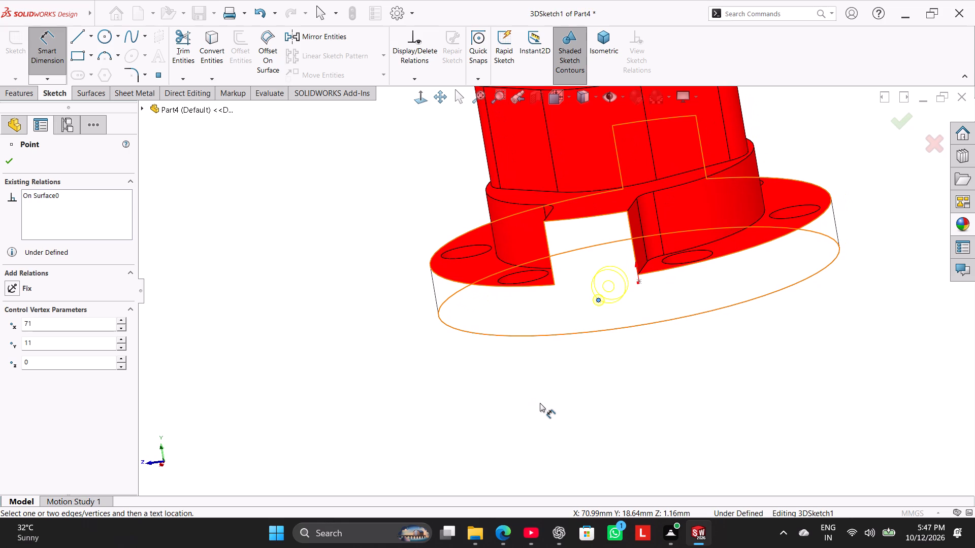
middle_drag(539, 405, 554, 405)
middle_drag(554, 405, 569, 407)
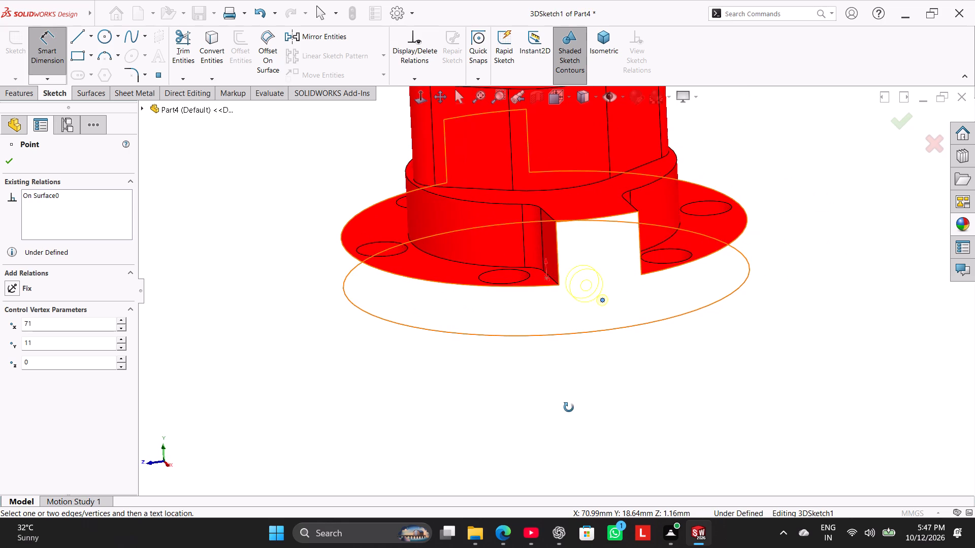
middle_drag(569, 407, 567, 402)
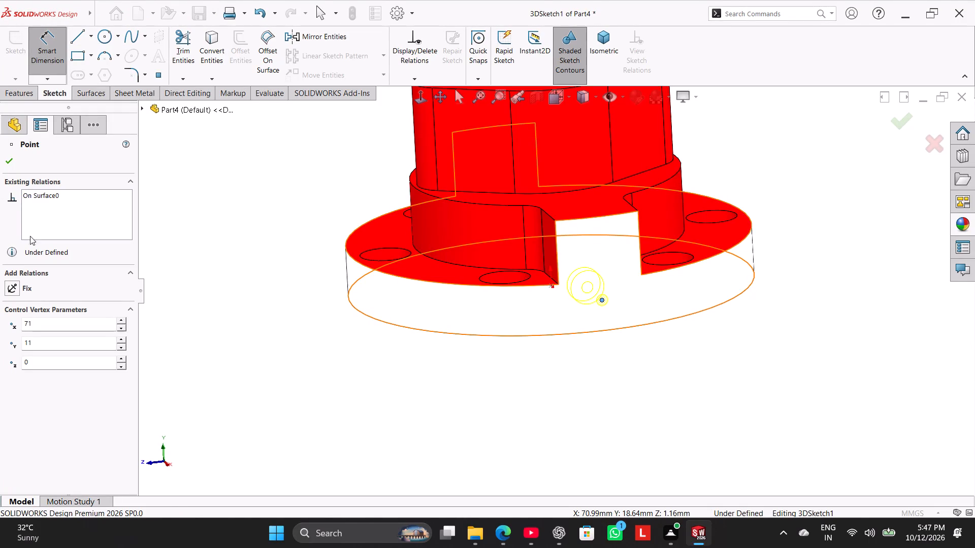
click(9, 160)
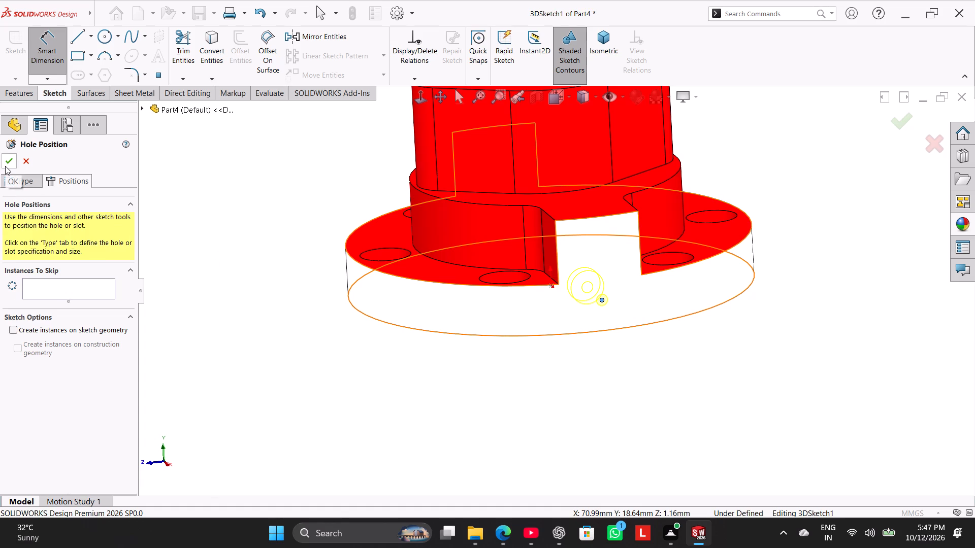
Accept the lug-face hole's position and examine the resulting hole from below and from the side.
click(8, 157)
click(242, 267)
middle_drag(291, 275, 343, 245)
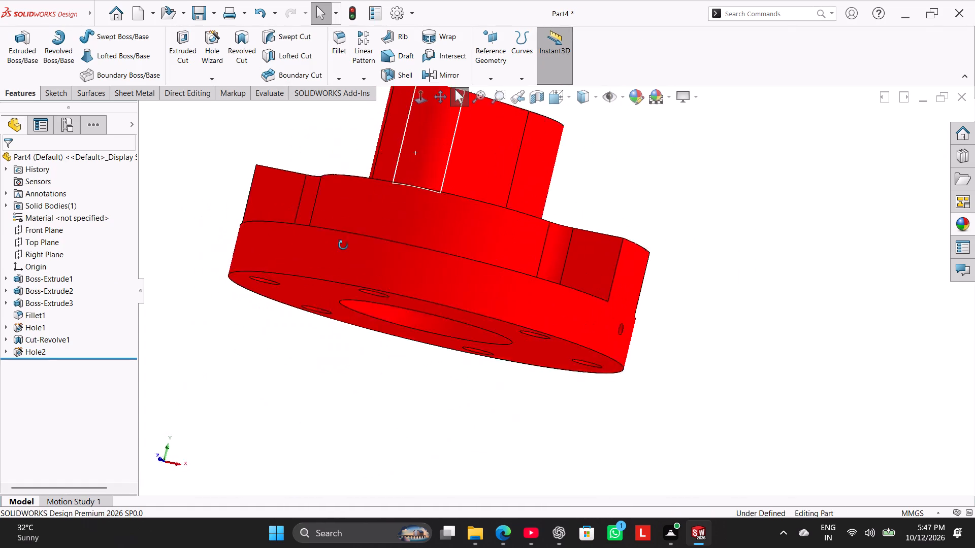
middle_drag(343, 245, 290, 288)
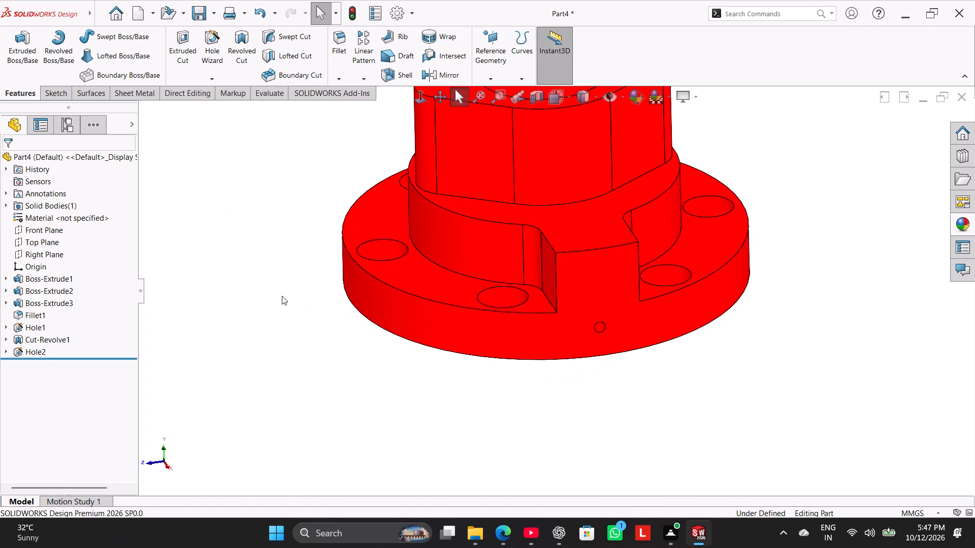
Reopen the second hole feature, on the lug face, to edit its specification.
right_click(38, 350)
click(51, 299)
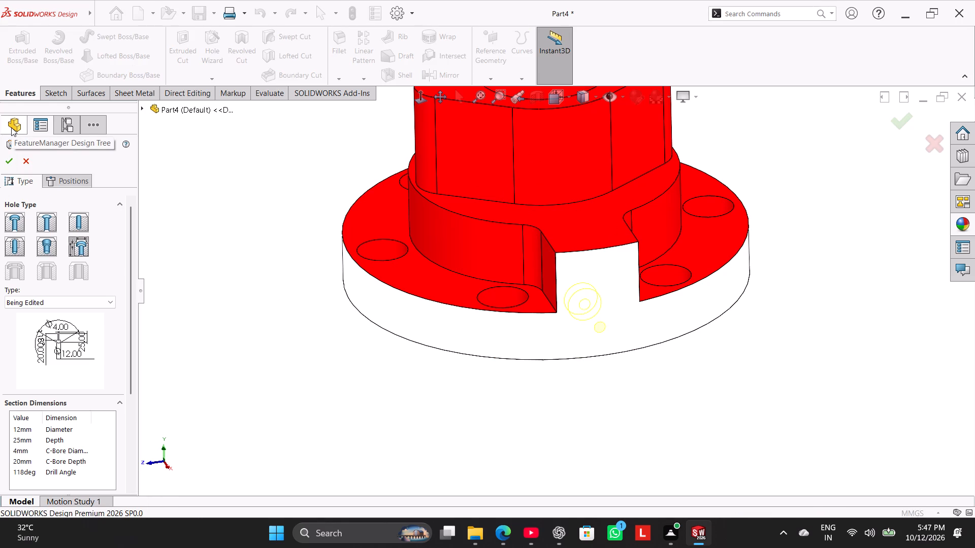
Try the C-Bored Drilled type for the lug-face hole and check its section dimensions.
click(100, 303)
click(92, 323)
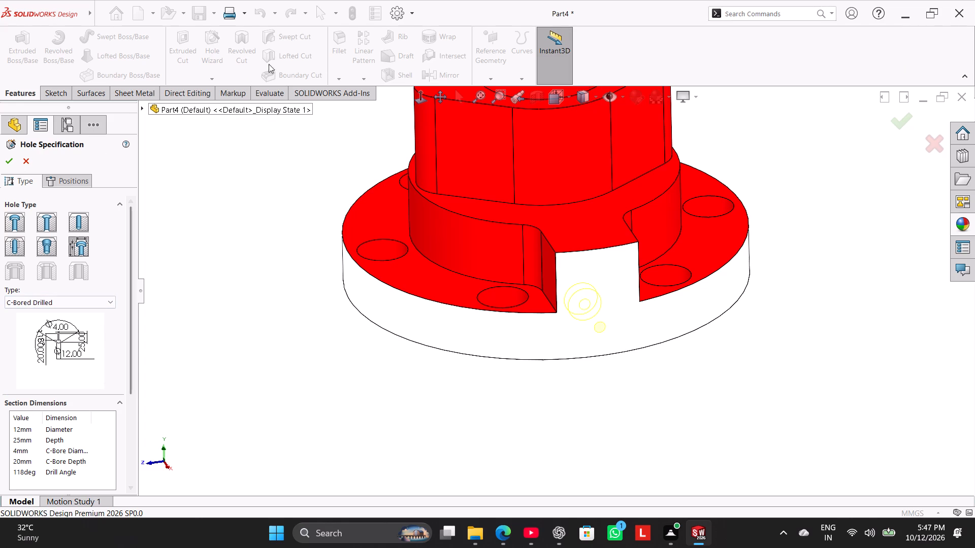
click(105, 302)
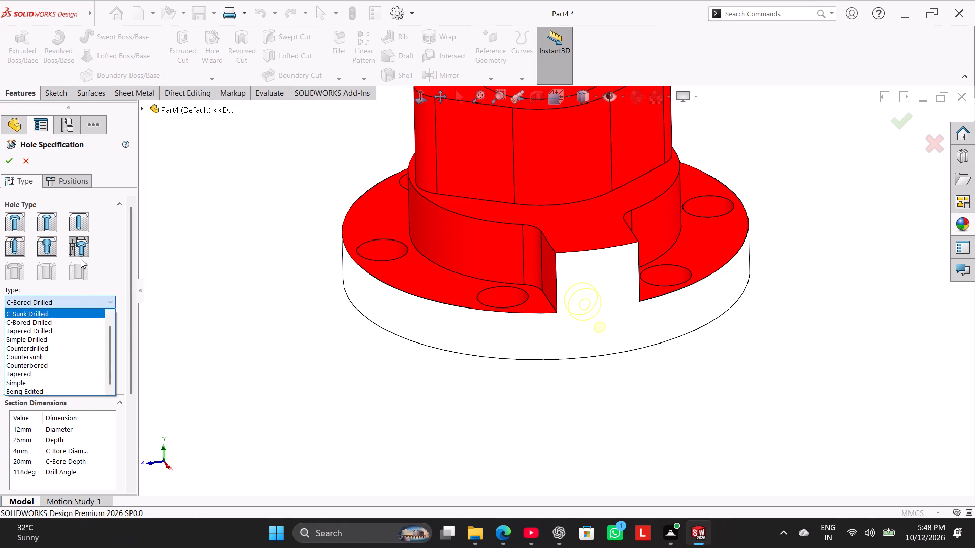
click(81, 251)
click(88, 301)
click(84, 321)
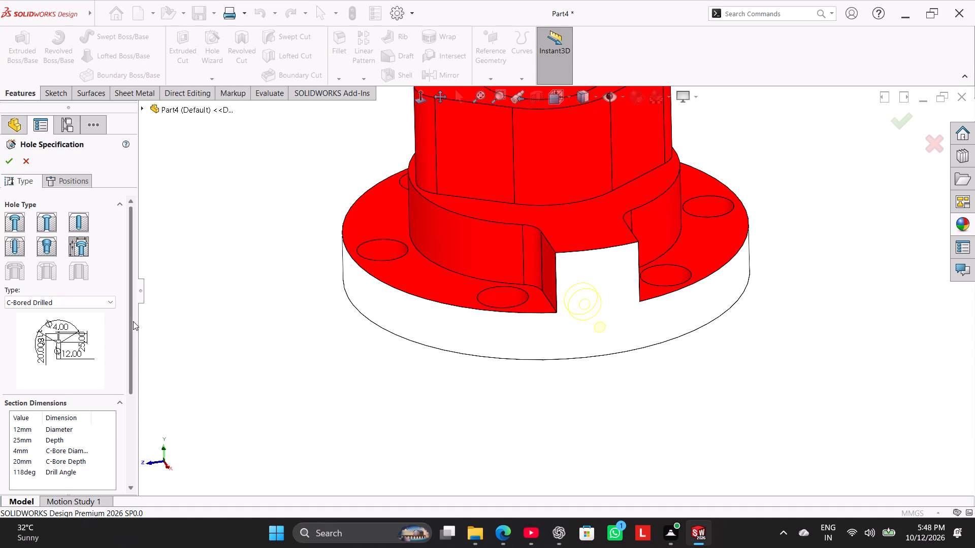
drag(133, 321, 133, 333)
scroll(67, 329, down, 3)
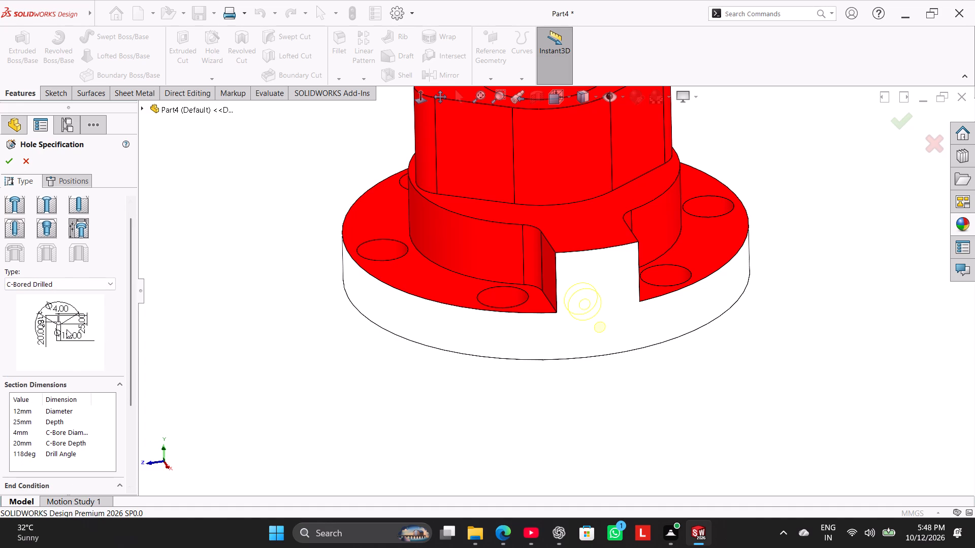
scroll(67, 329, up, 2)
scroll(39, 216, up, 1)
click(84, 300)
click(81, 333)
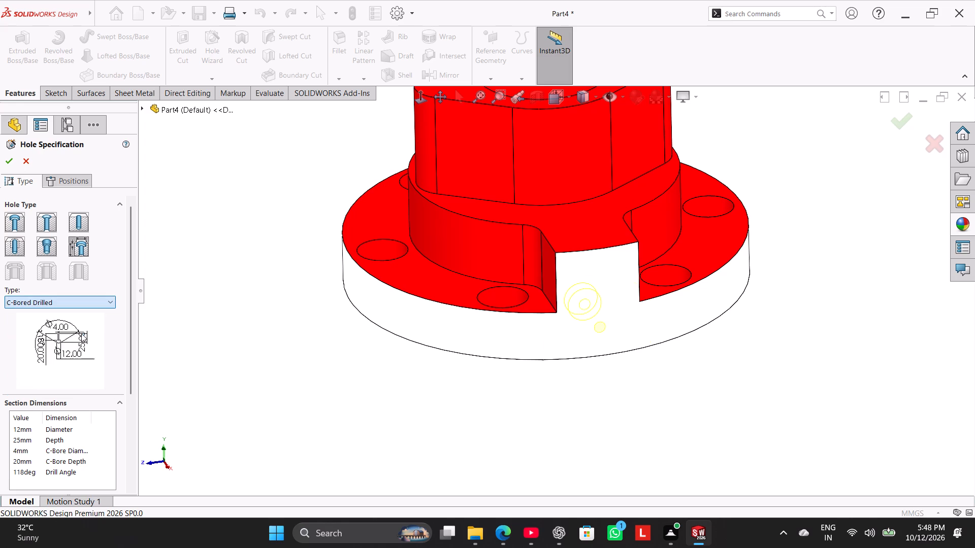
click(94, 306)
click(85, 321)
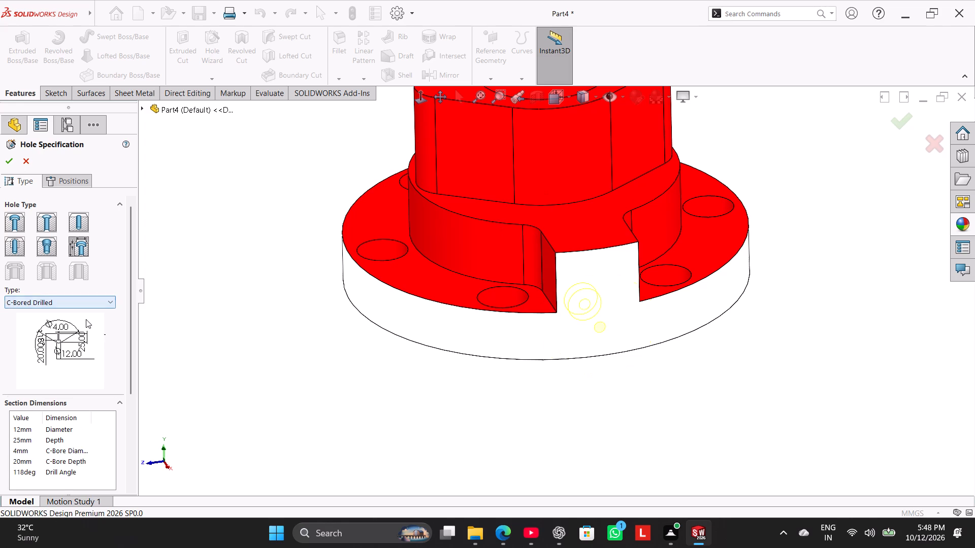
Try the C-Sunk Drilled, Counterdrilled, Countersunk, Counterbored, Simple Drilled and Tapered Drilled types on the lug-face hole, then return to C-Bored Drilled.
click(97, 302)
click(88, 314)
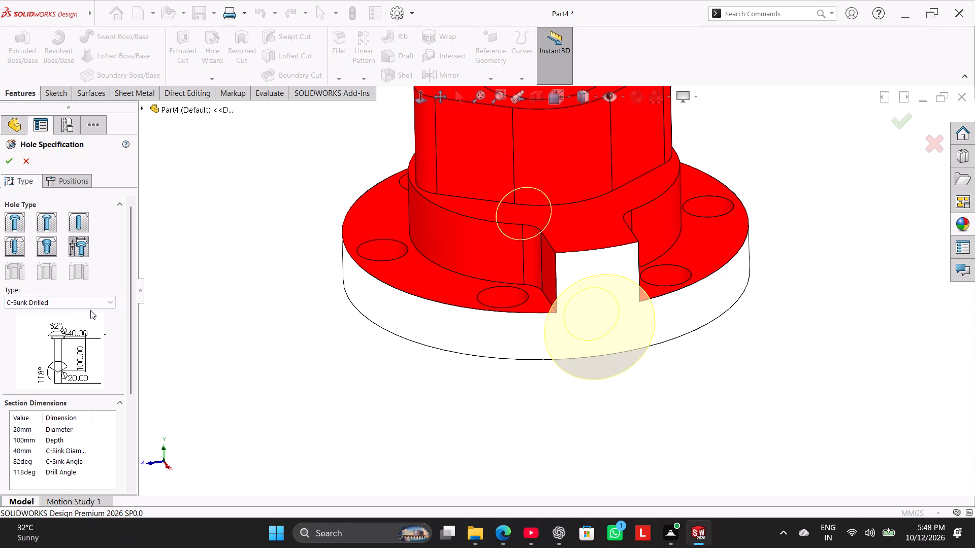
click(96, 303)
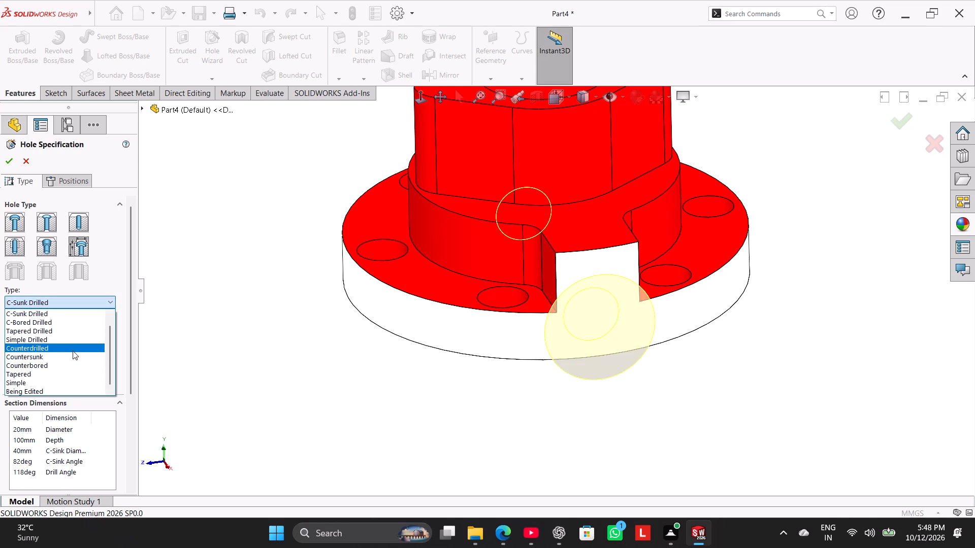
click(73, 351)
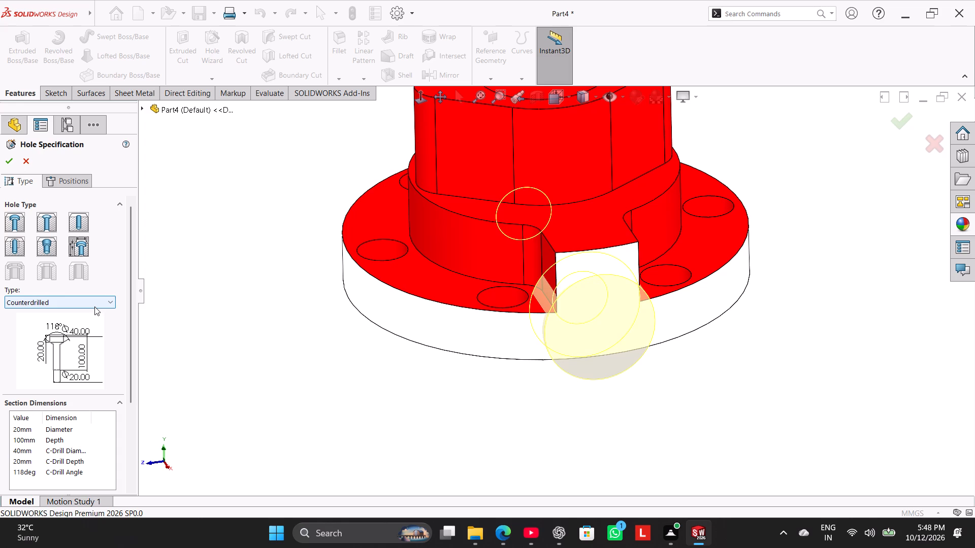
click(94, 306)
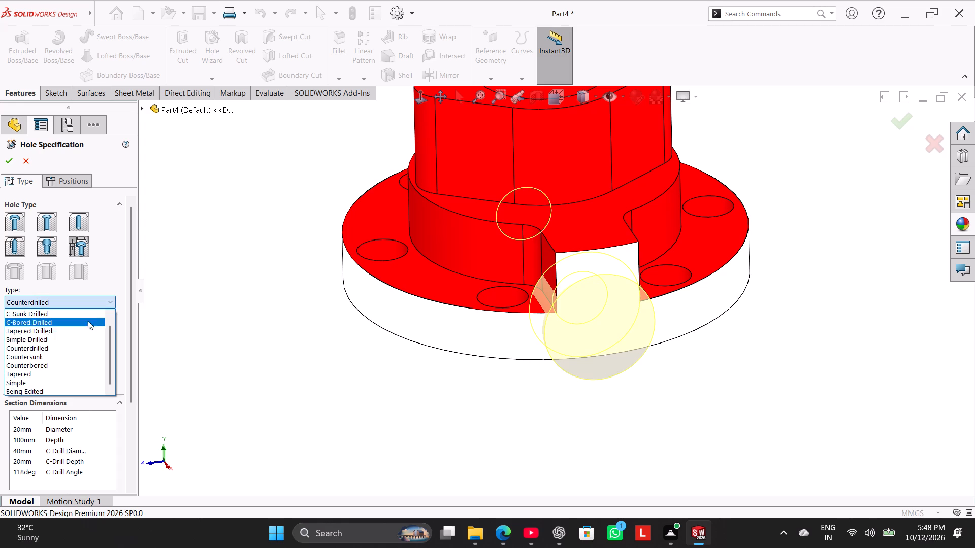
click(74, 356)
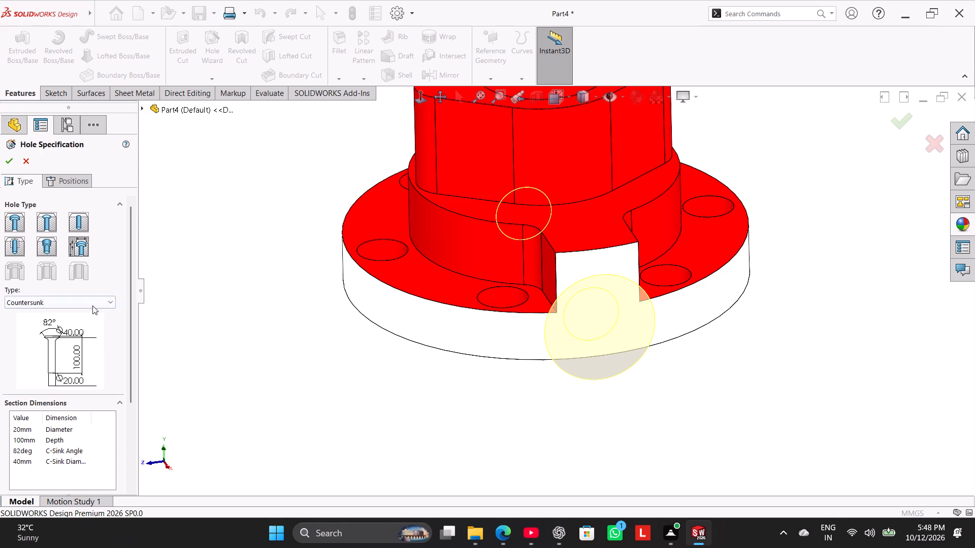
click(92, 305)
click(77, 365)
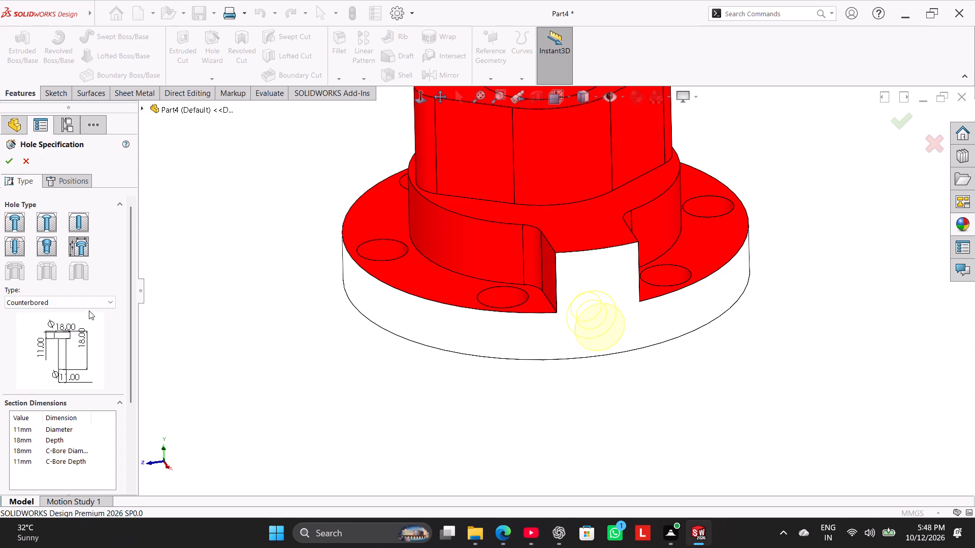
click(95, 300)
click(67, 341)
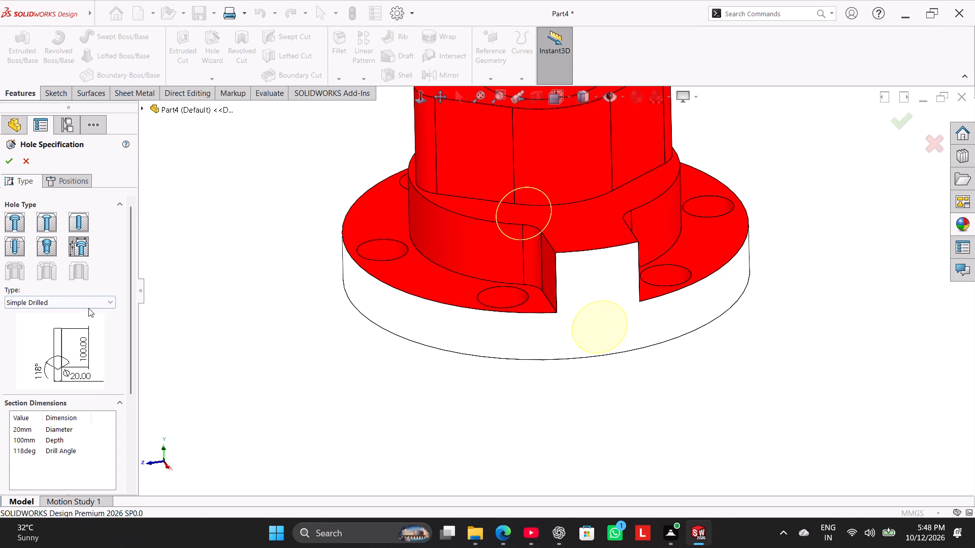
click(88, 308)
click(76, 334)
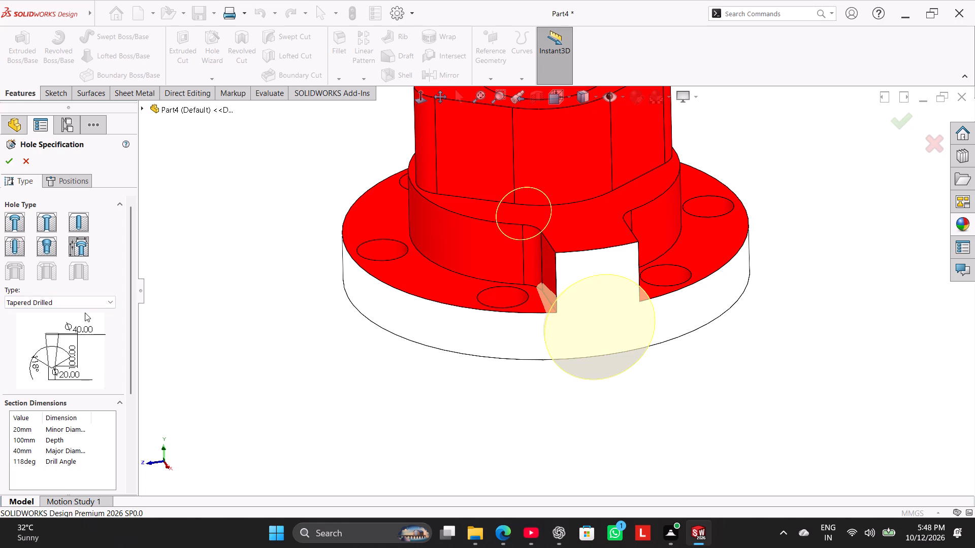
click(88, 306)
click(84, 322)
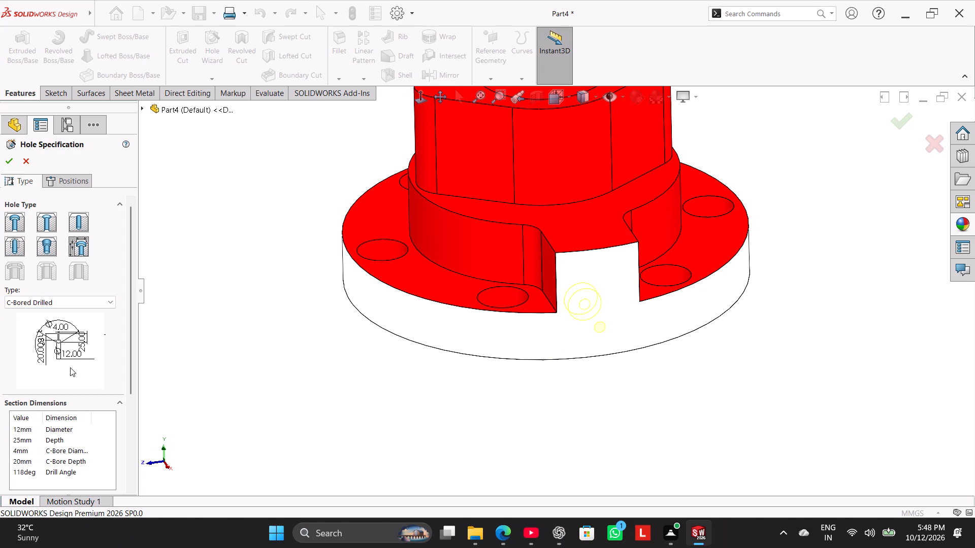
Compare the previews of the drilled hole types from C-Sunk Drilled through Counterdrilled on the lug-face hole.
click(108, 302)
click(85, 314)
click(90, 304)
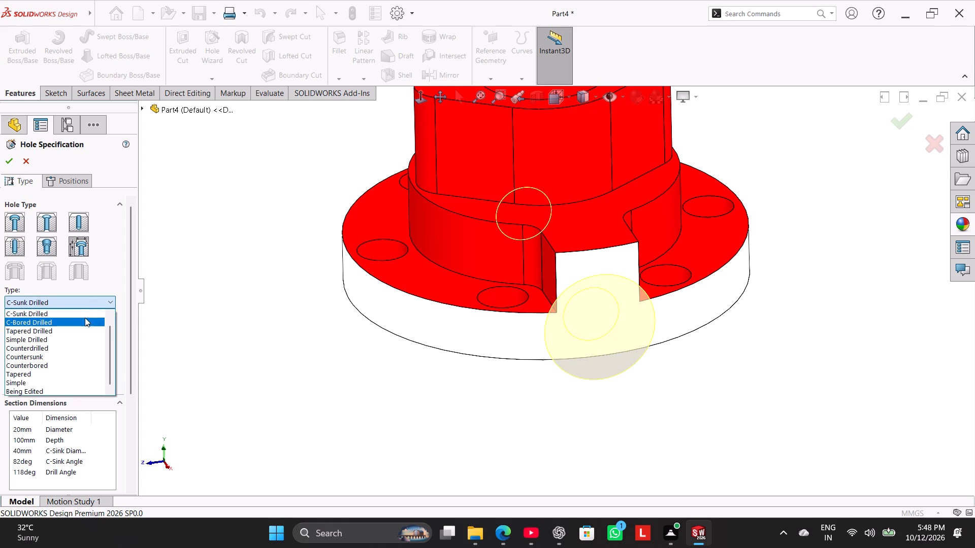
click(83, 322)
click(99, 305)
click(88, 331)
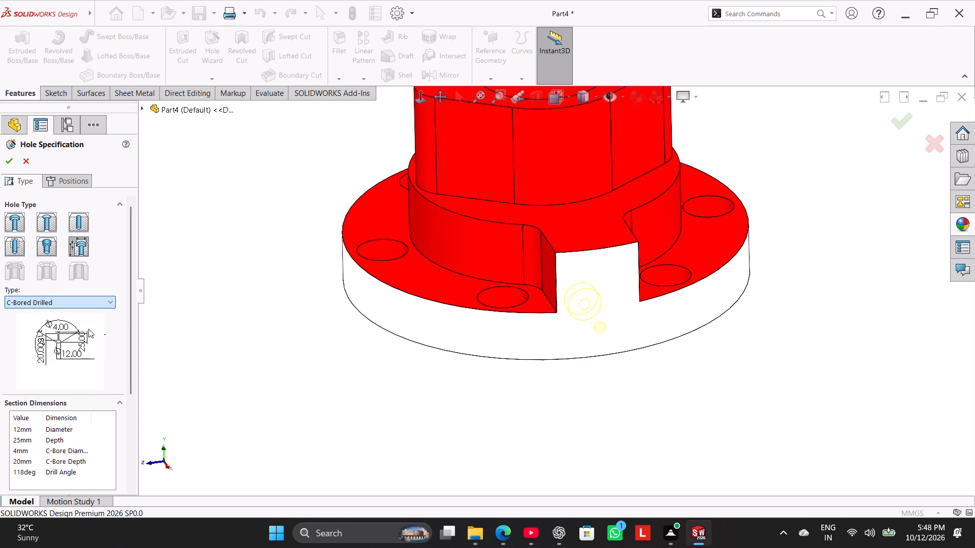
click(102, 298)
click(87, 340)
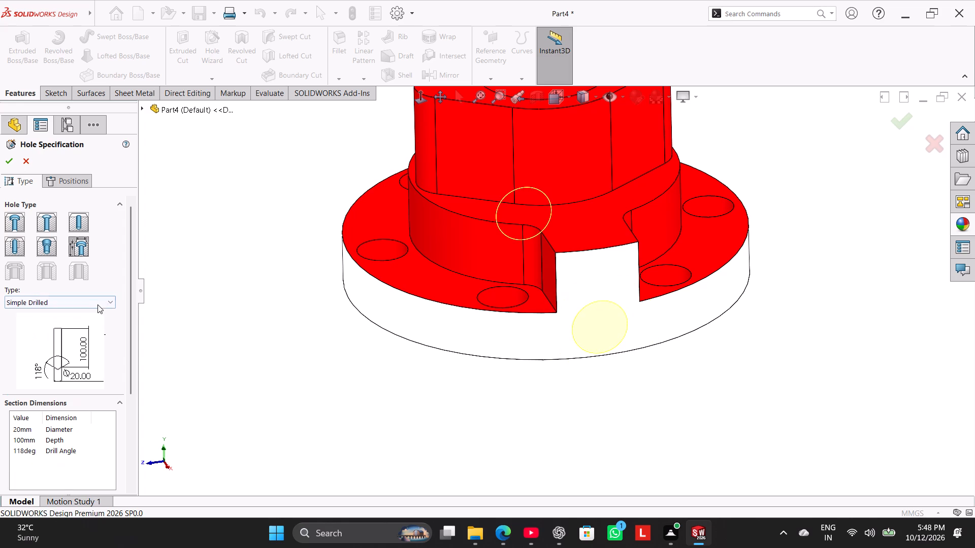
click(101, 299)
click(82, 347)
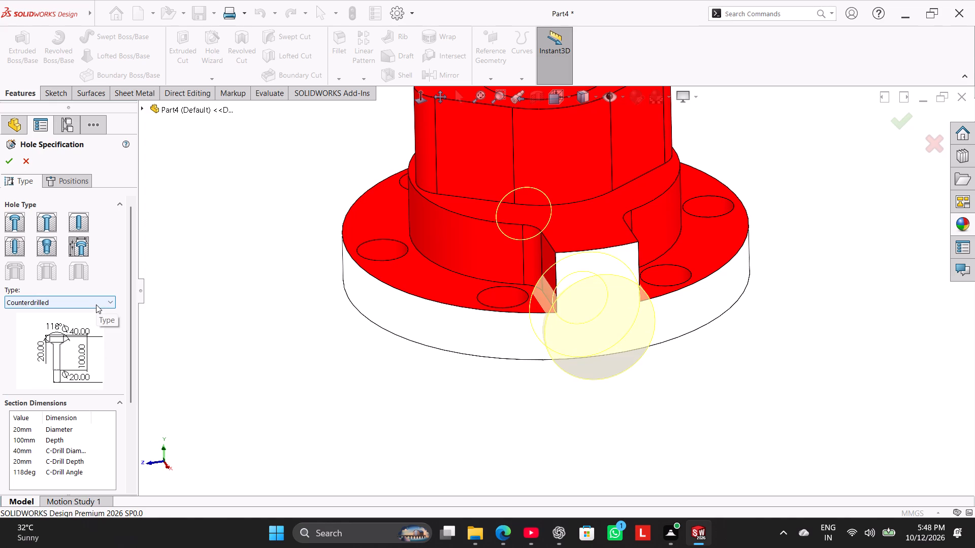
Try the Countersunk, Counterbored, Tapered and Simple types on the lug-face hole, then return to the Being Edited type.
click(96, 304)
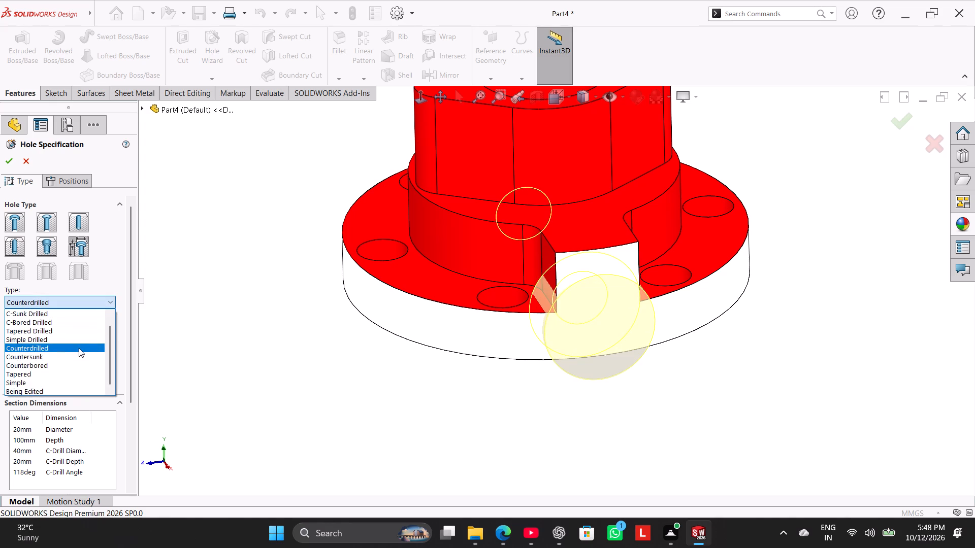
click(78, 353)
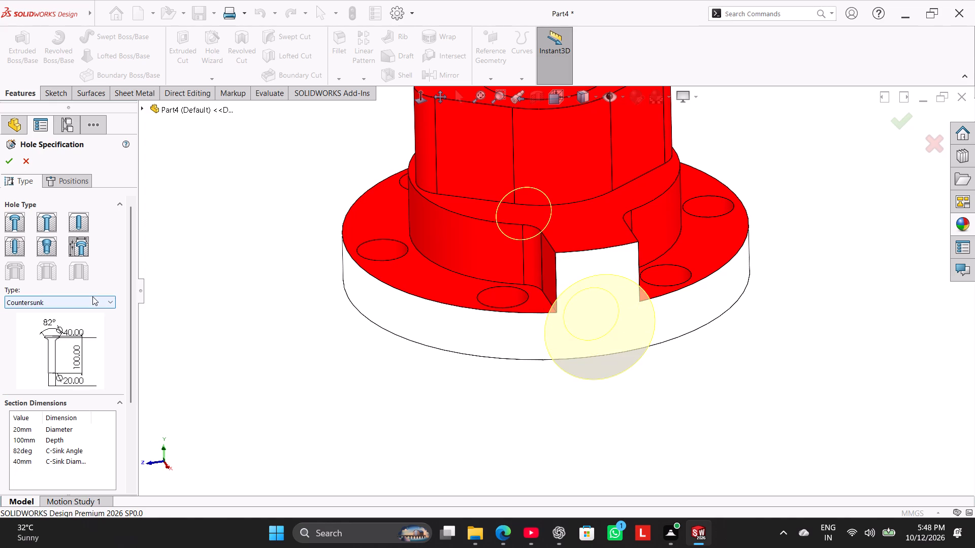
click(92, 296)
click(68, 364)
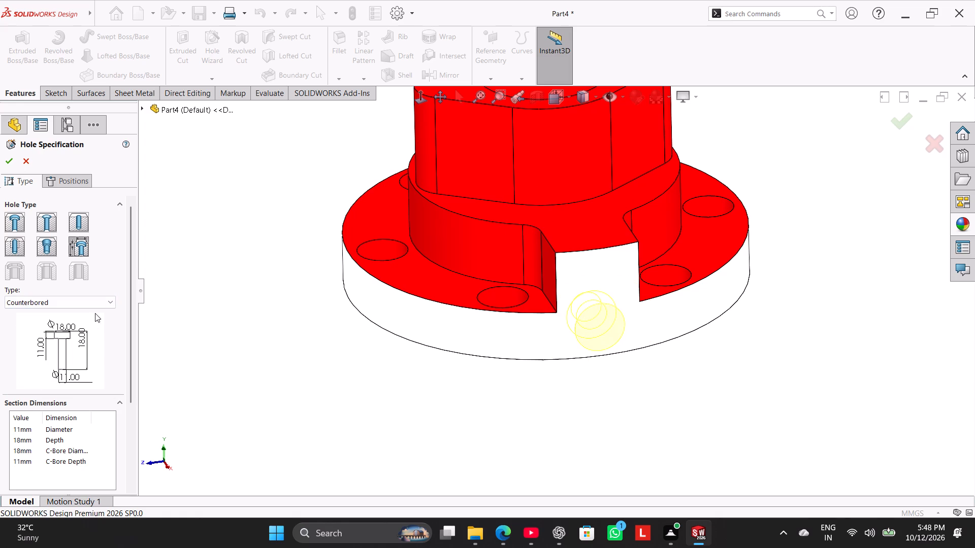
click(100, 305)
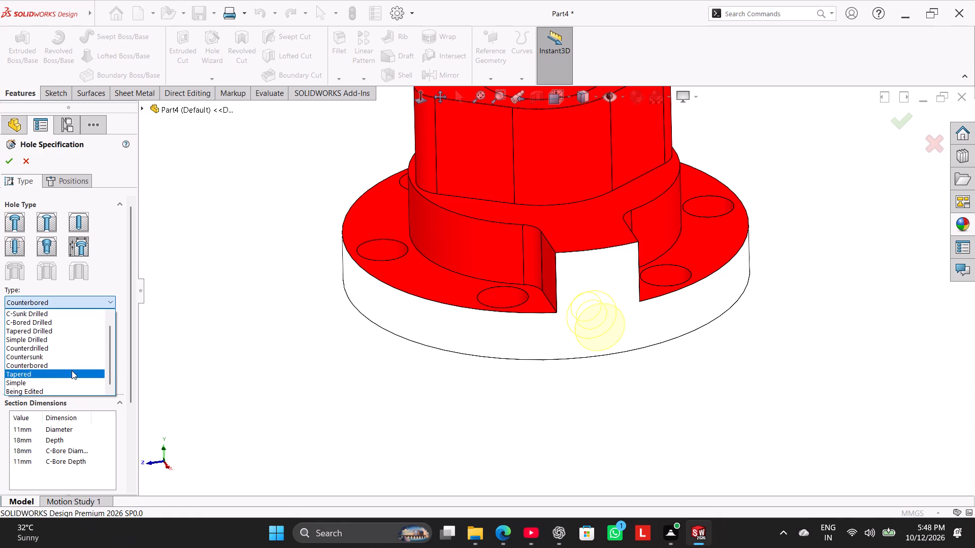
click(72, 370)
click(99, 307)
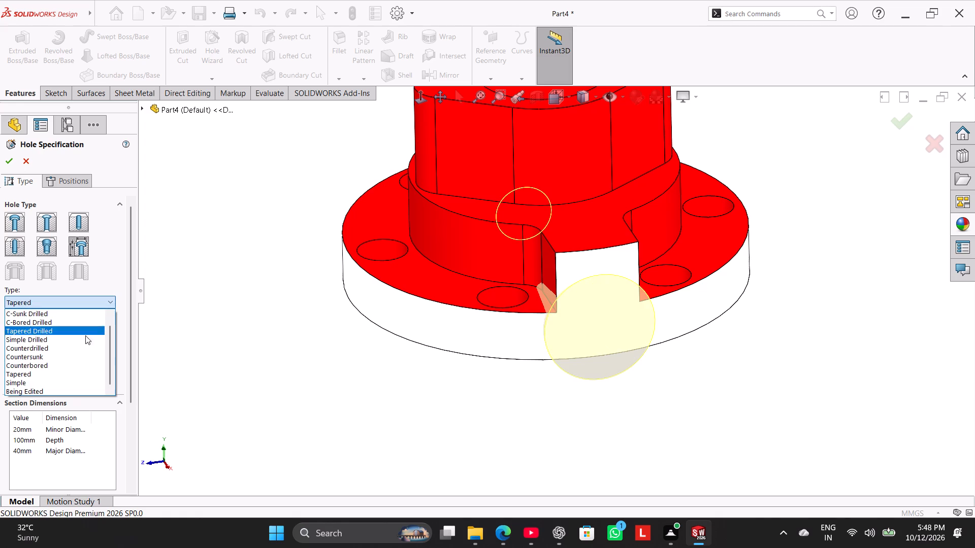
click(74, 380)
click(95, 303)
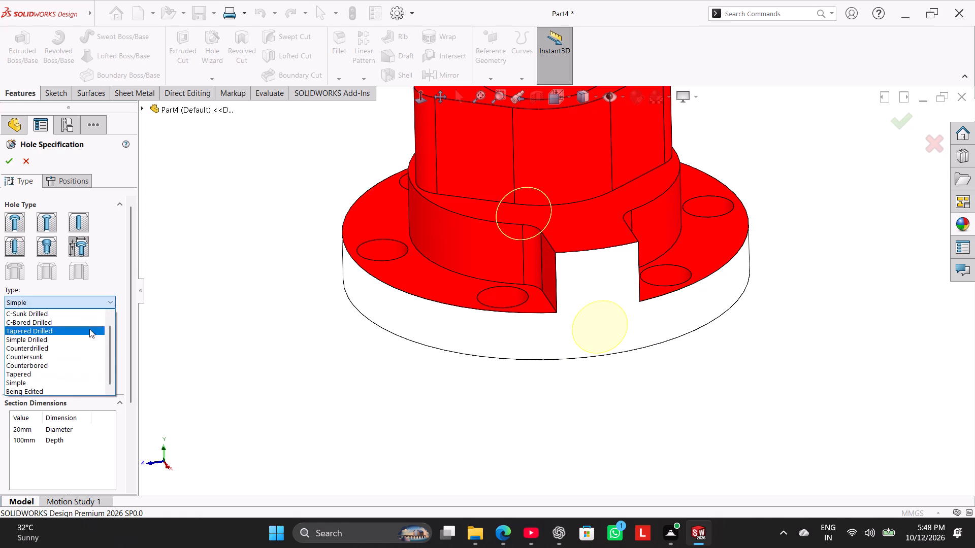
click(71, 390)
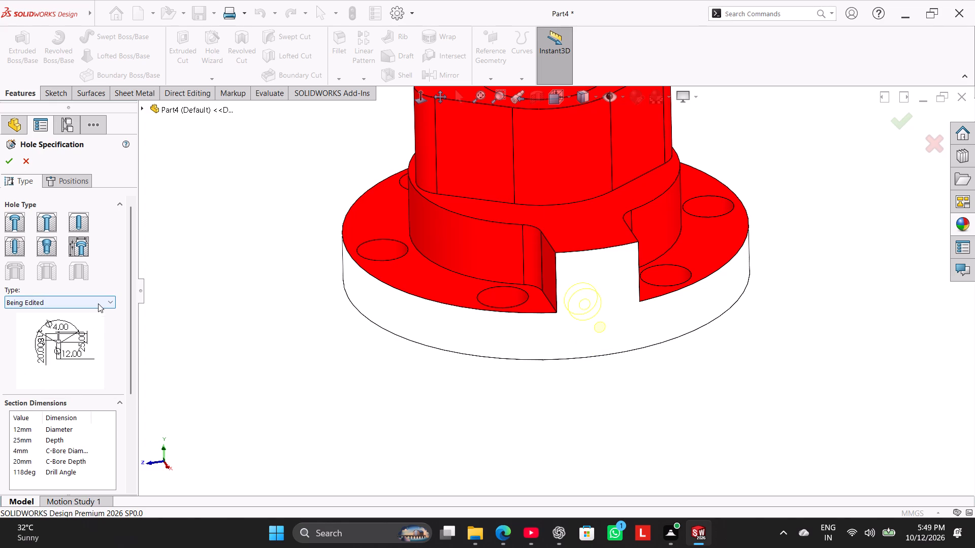
Set the lug-face hole's type to Counterbored.
click(98, 303)
click(63, 366)
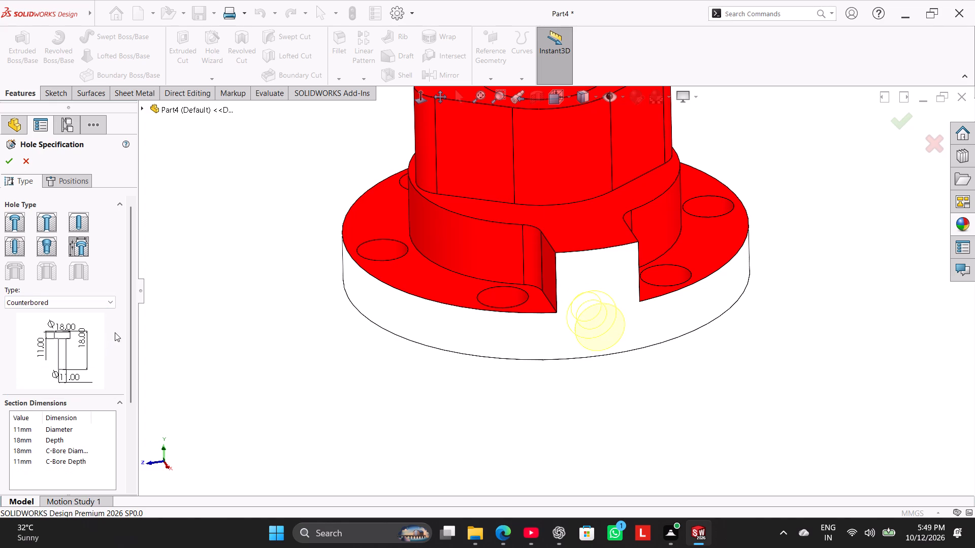
Set the lug-face hole's counterbore diameter to 20 mm and its hole diameter to 12 mm.
drag(135, 311, 136, 340)
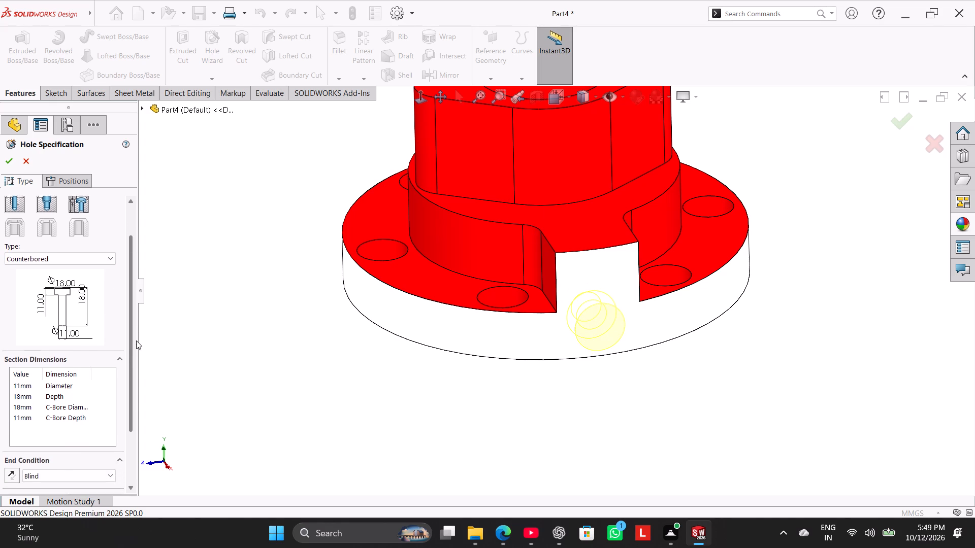
drag(136, 340, 116, 419)
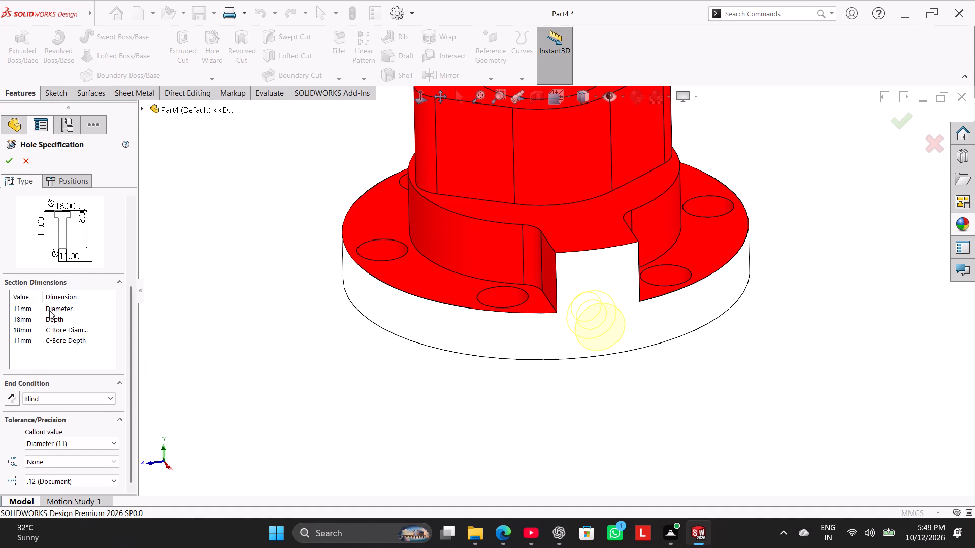
double_click(27, 328)
key(2)
key(0)
key(Return)
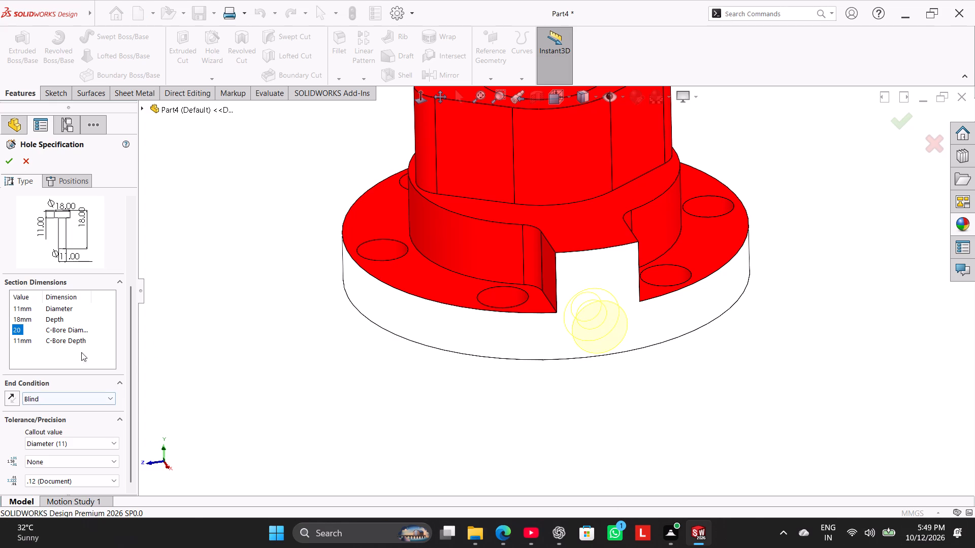
double_click(31, 311)
key(1)
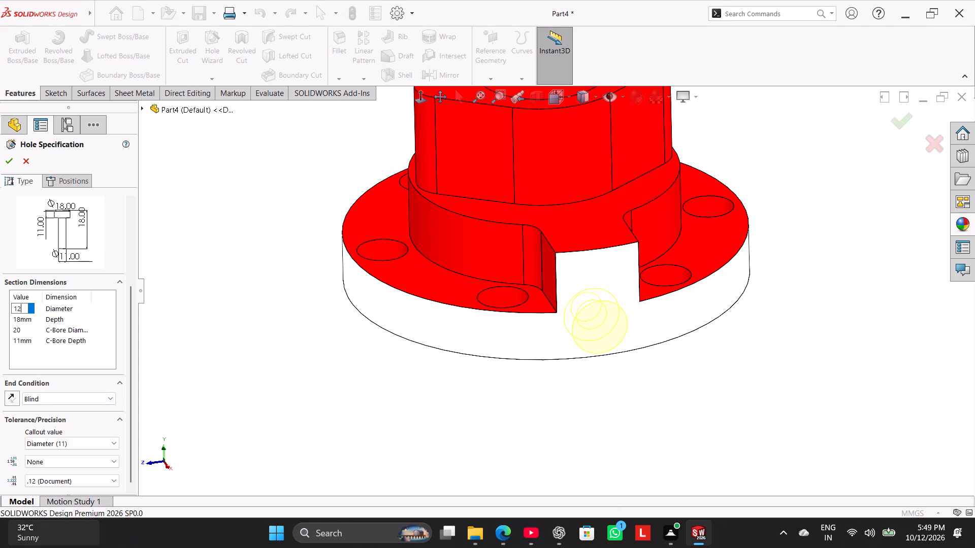
key(2)
key(Return)
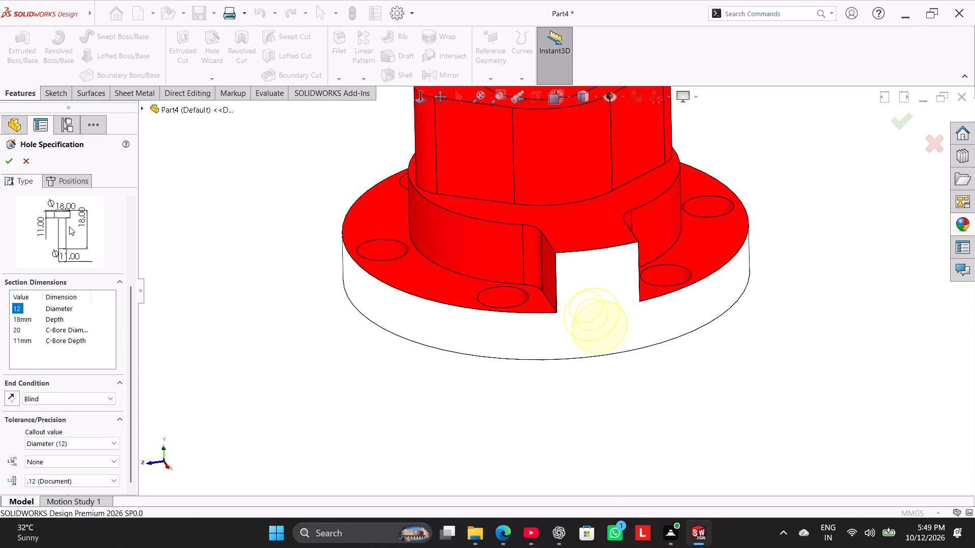
Set the lug-face hole's depth to 25 mm and counterbore depth to 4 mm, and apply the Blind hole definition.
double_click(29, 320)
key(2)
key(5)
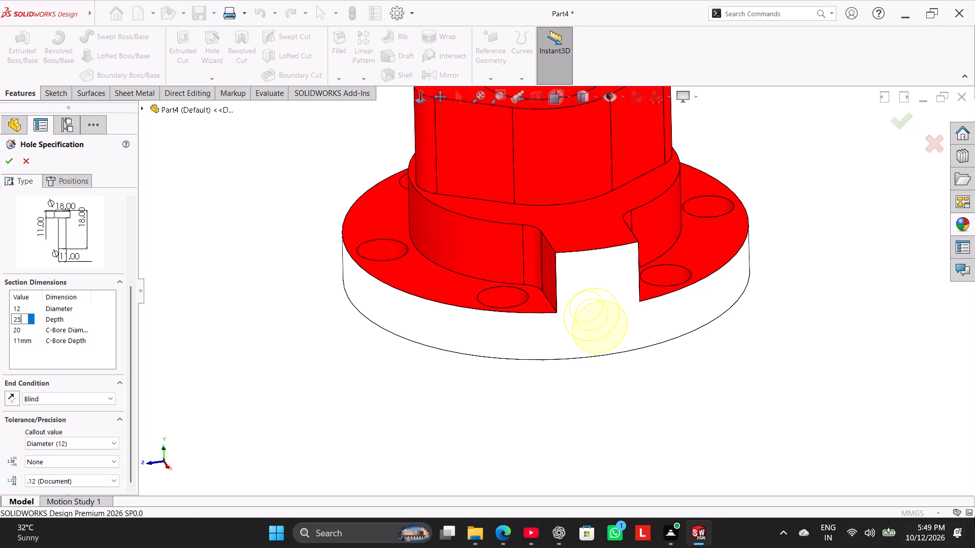
key(Return)
right_drag(974, 463, 972, 0)
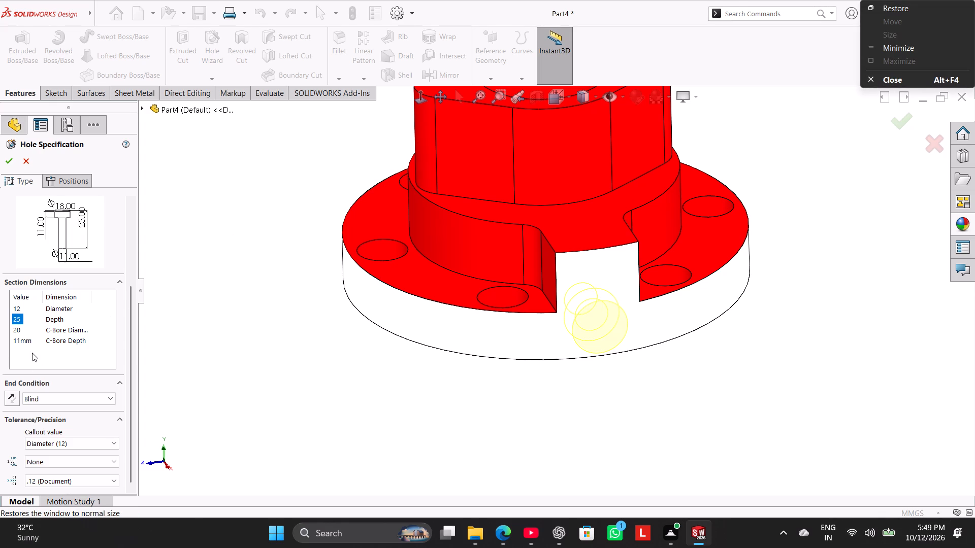
double_click(24, 344)
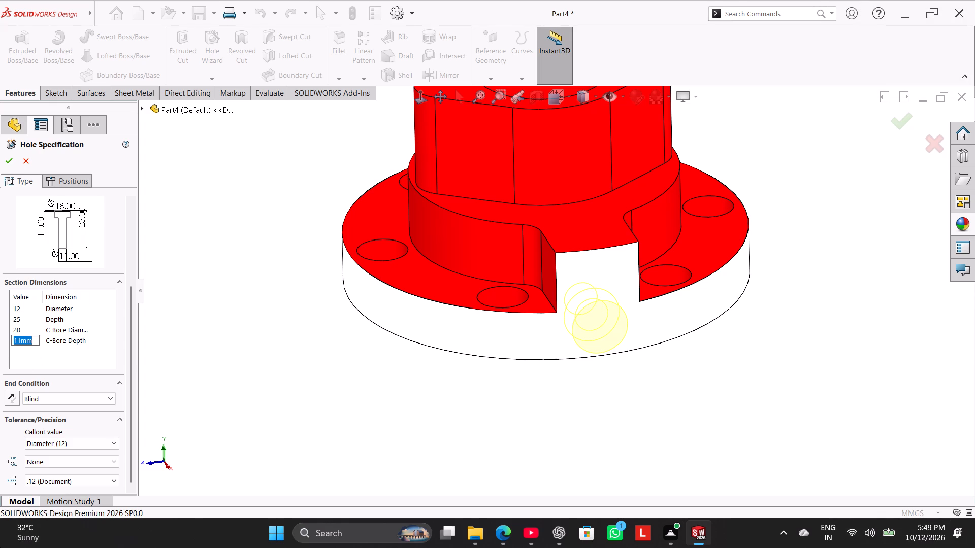
key(5)
key(BackSpace)
key(4)
key(Return)
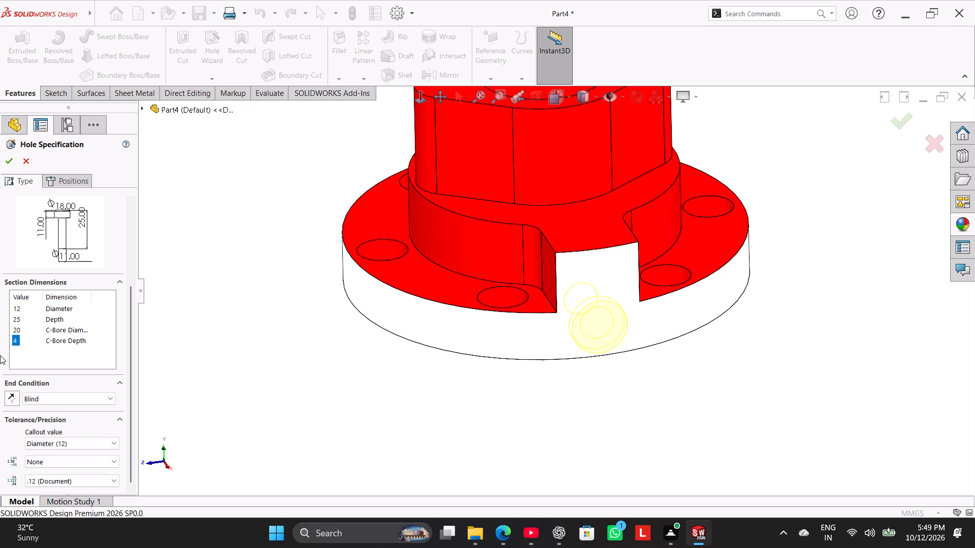
click(136, 331)
drag(134, 331, 123, 384)
click(108, 441)
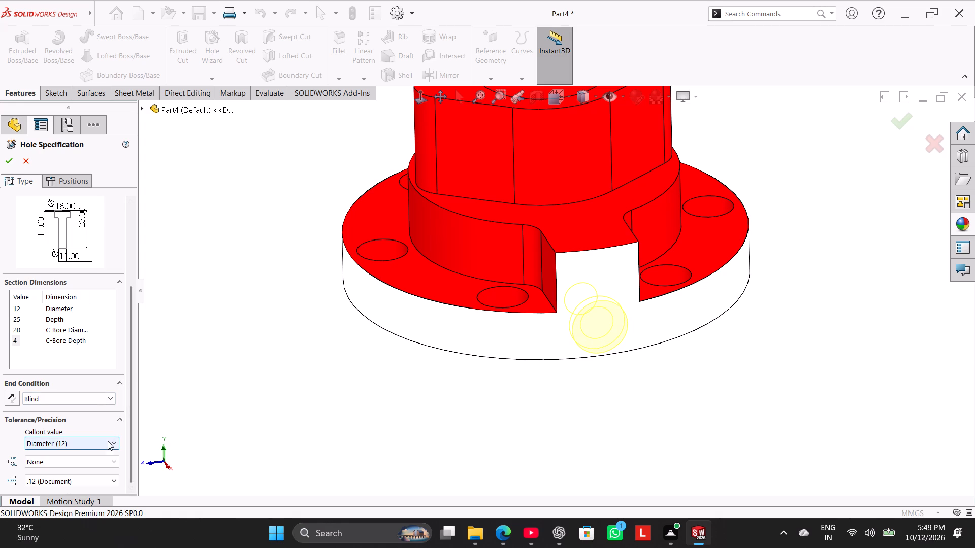
click(108, 441)
drag(131, 422, 124, 438)
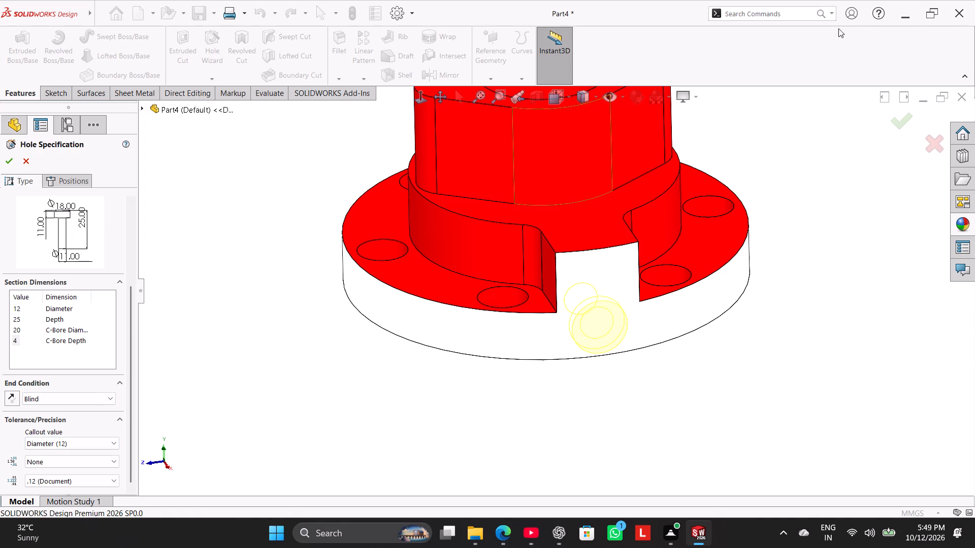
click(6, 163)
Section the part on the Front Plane and examine the counterbored side hole's profile from the front.
click(279, 242)
middle_drag(292, 232, 373, 206)
scroll(372, 206, up, 1)
click(534, 95)
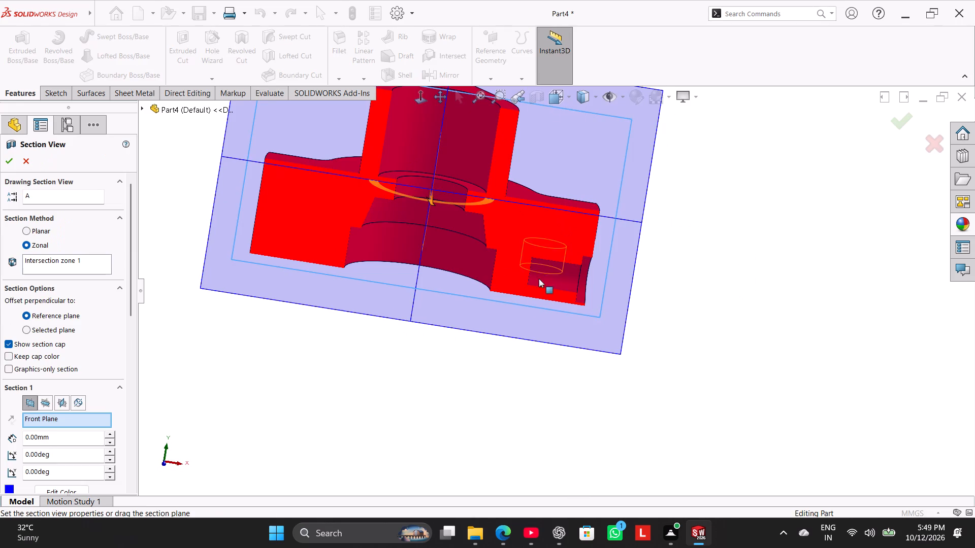
middle_drag(534, 366, 535, 364)
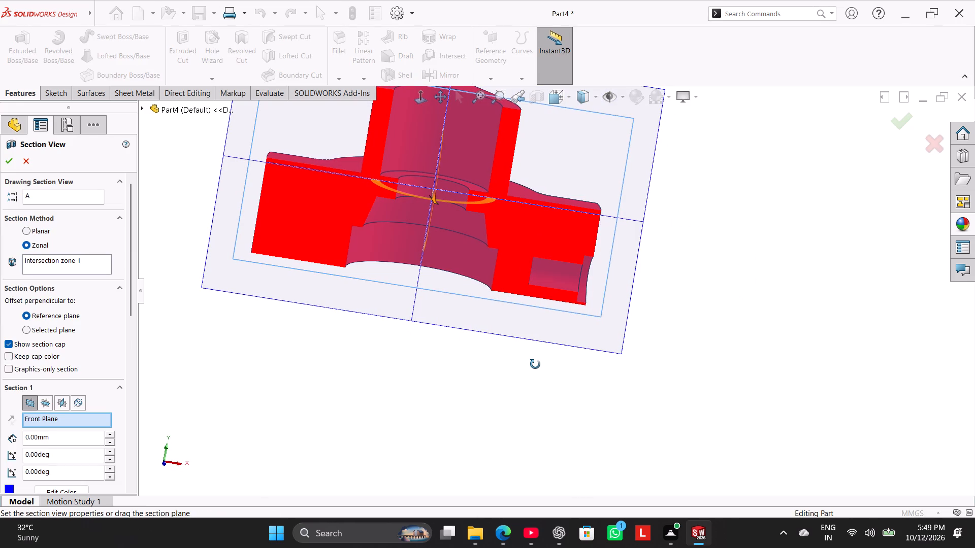
middle_drag(535, 364, 512, 354)
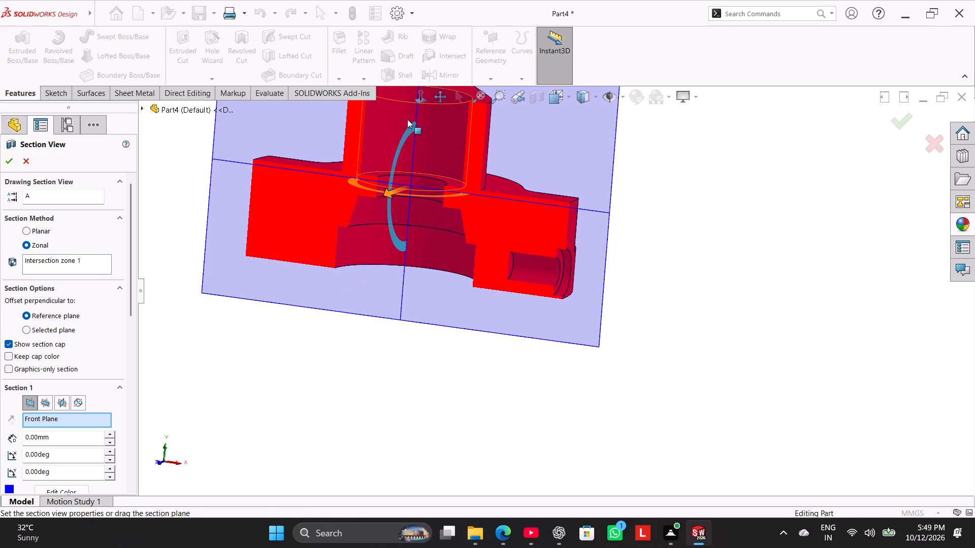
click(422, 98)
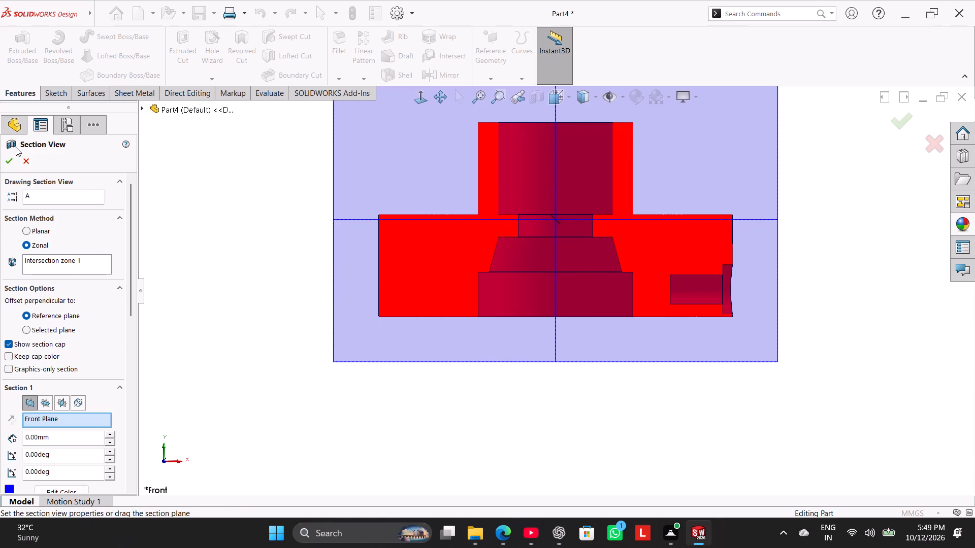
drag(5, 163, 16, 165)
scroll(730, 283, down, 2)
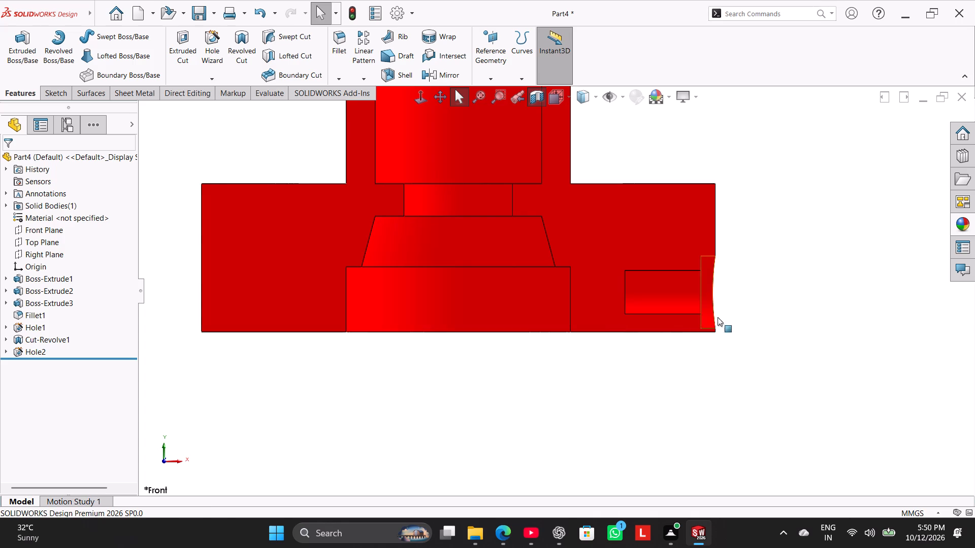
middle_drag(763, 290, 694, 287)
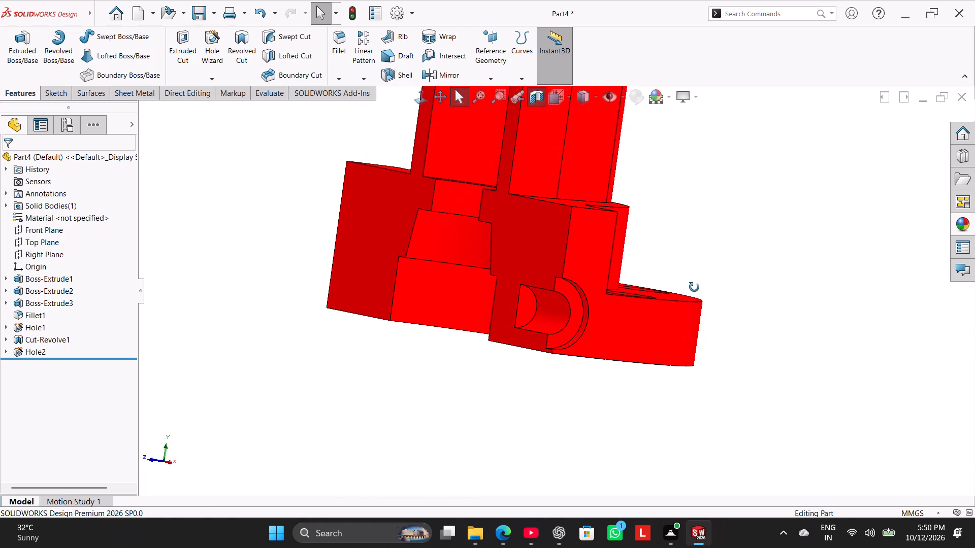
middle_drag(694, 287, 756, 318)
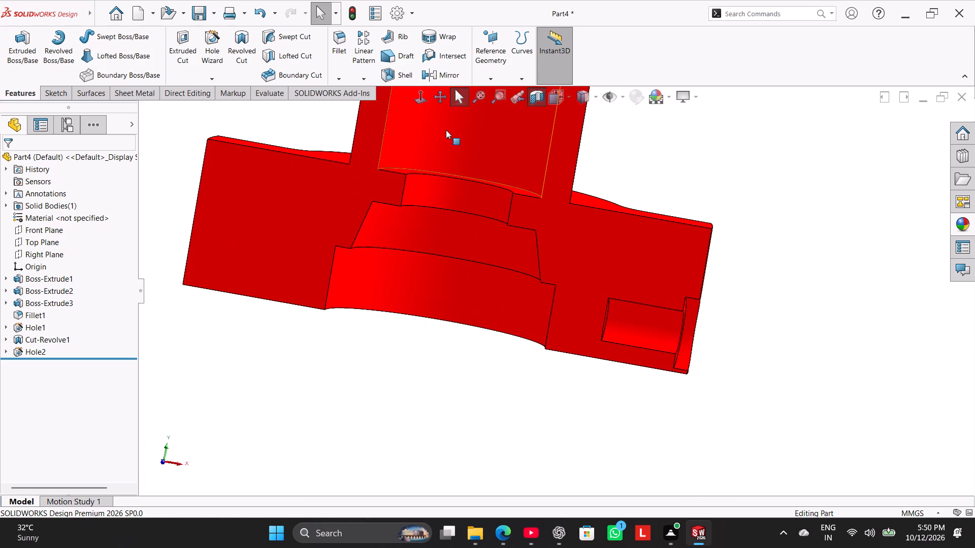
click(422, 101)
click(623, 391)
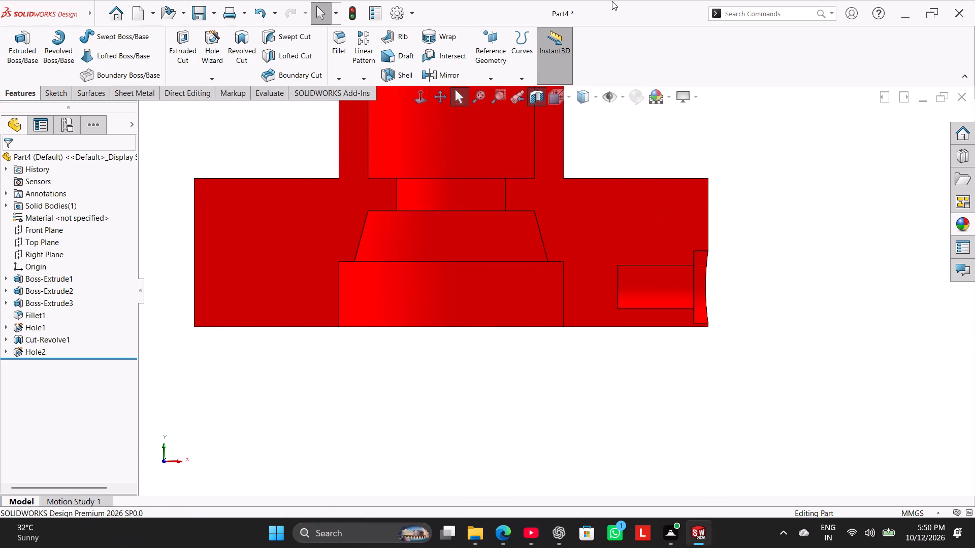
scroll(639, 223, down, 2)
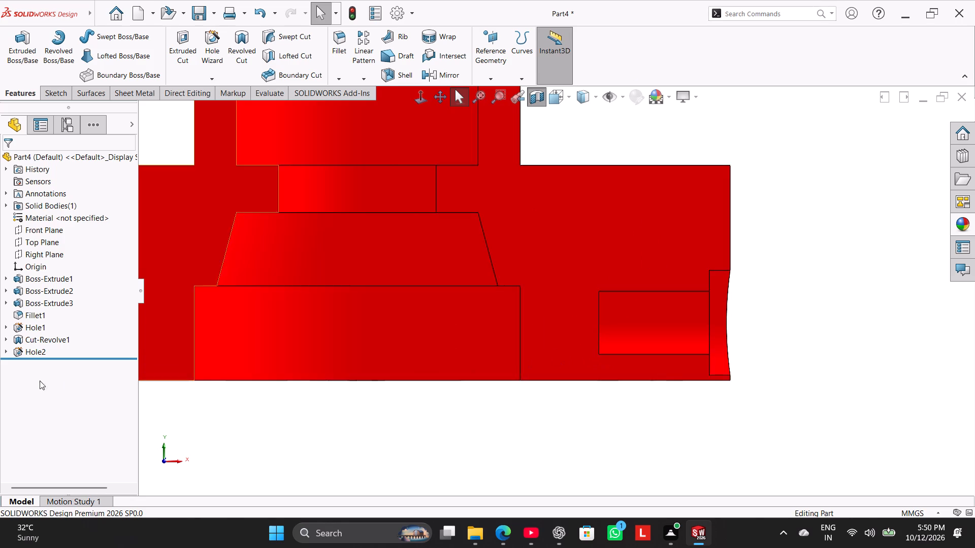
Open the lug-face side hole's definition for editing and change its hole type to Counterbore.
right_click(35, 351)
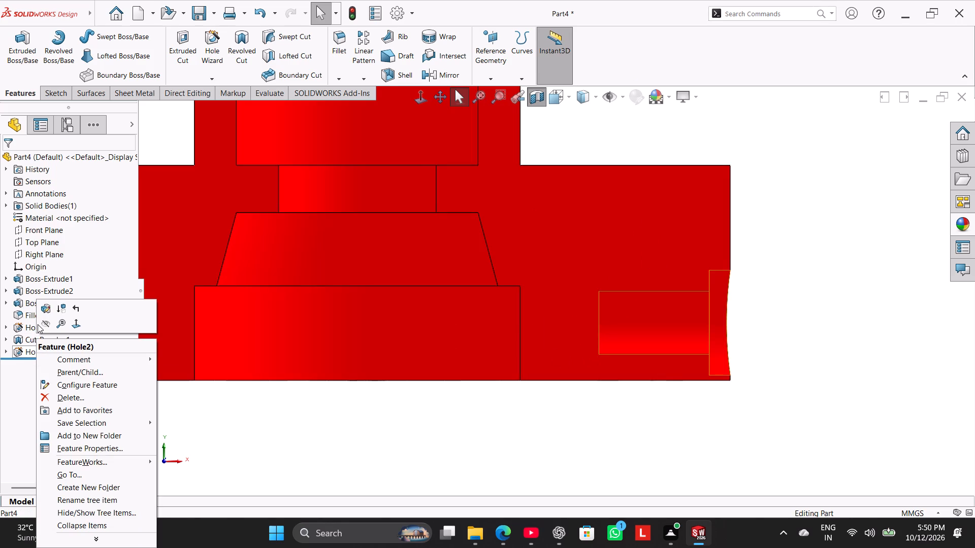
click(41, 310)
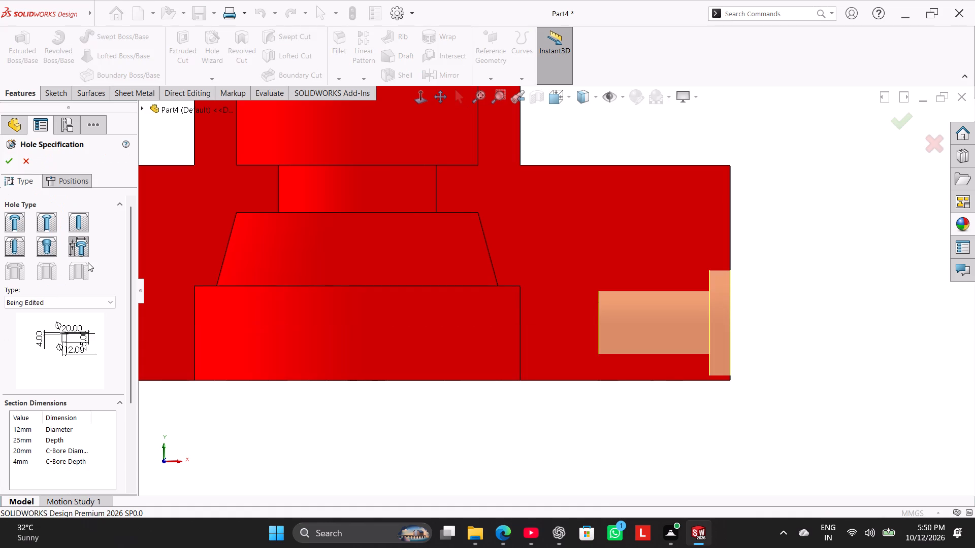
click(80, 268)
click(79, 237)
click(80, 215)
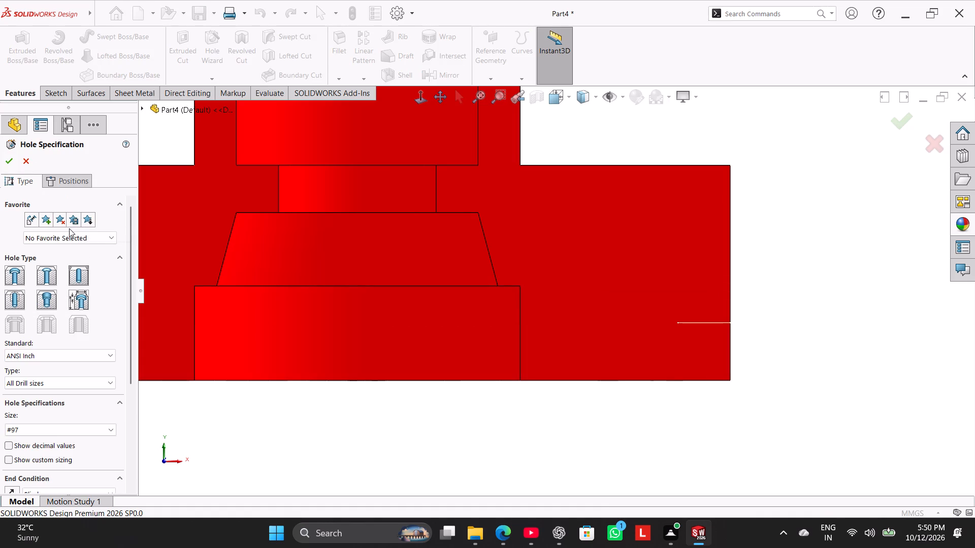
click(23, 268)
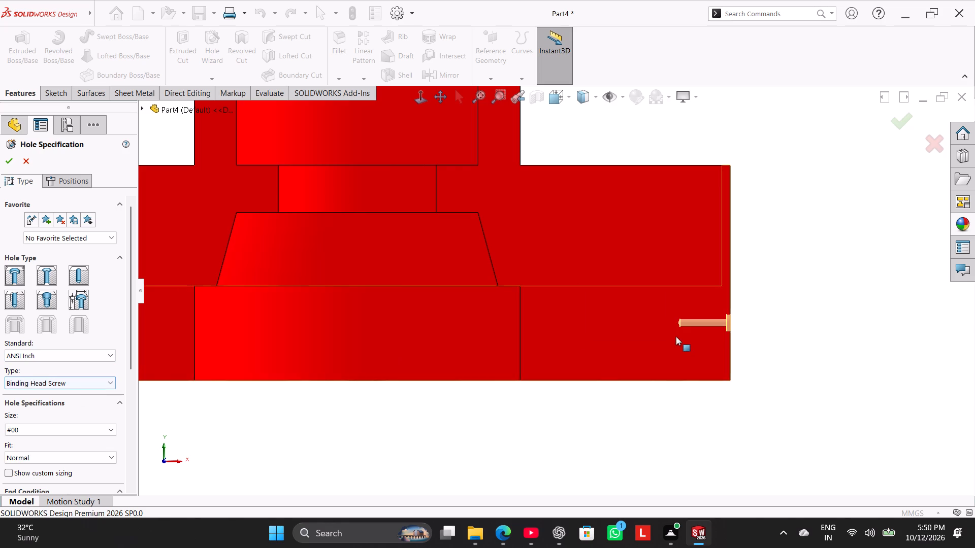
Examine the Binding Head Screw counterbore preview on the lug face and the sizes offered under the ANSI Inch standard.
scroll(695, 335, down, 7)
scroll(662, 312, down, 3)
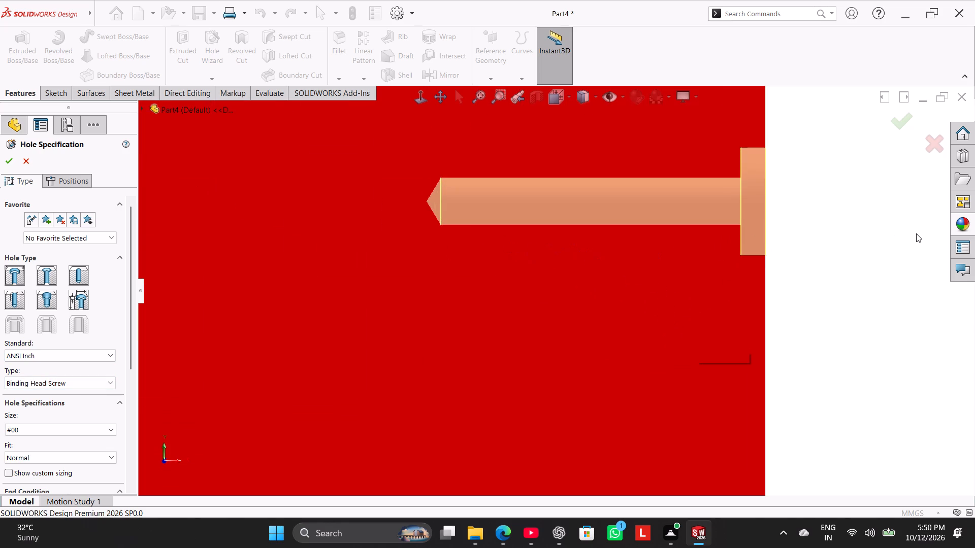
middle_drag(888, 244, 883, 251)
scroll(862, 247, up, 2)
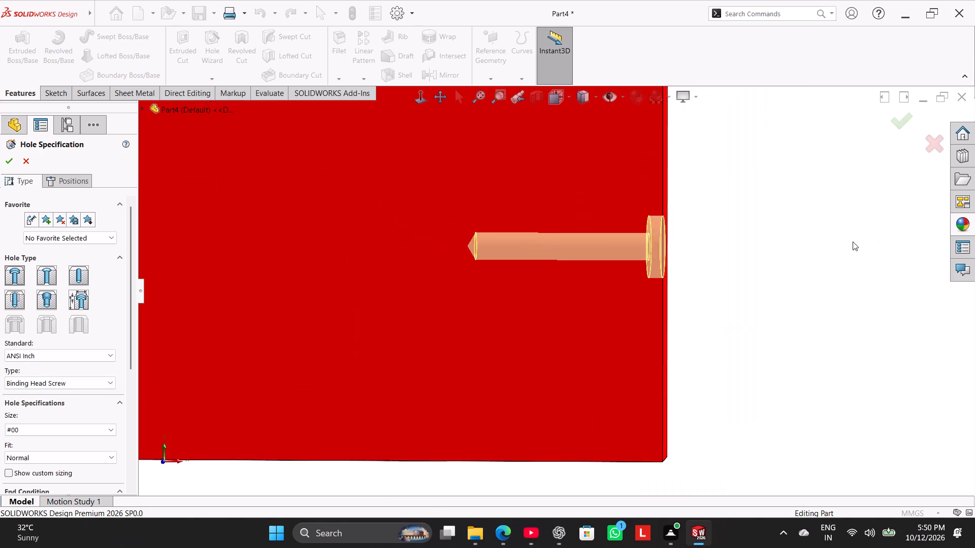
scroll(853, 242, up, 3)
scroll(289, 425, up, 1)
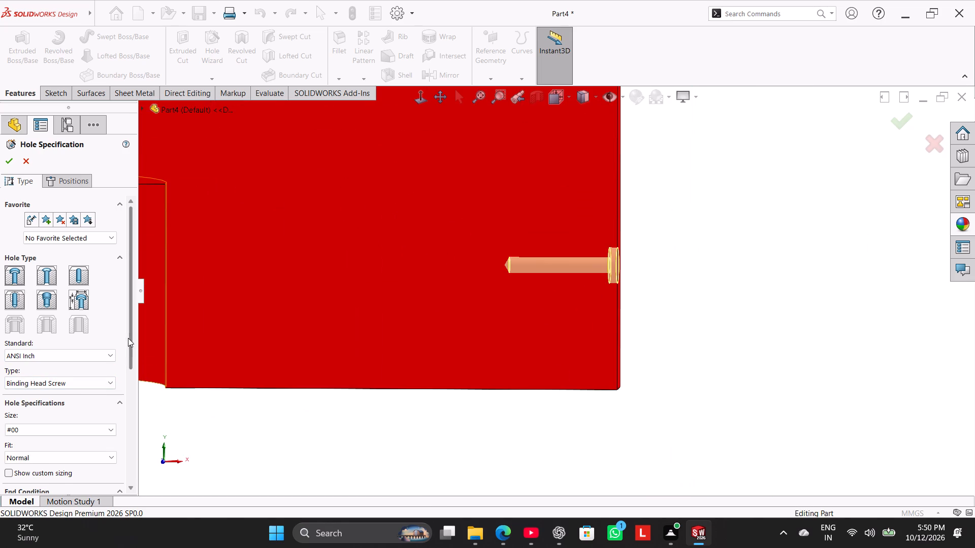
drag(129, 341, 126, 378)
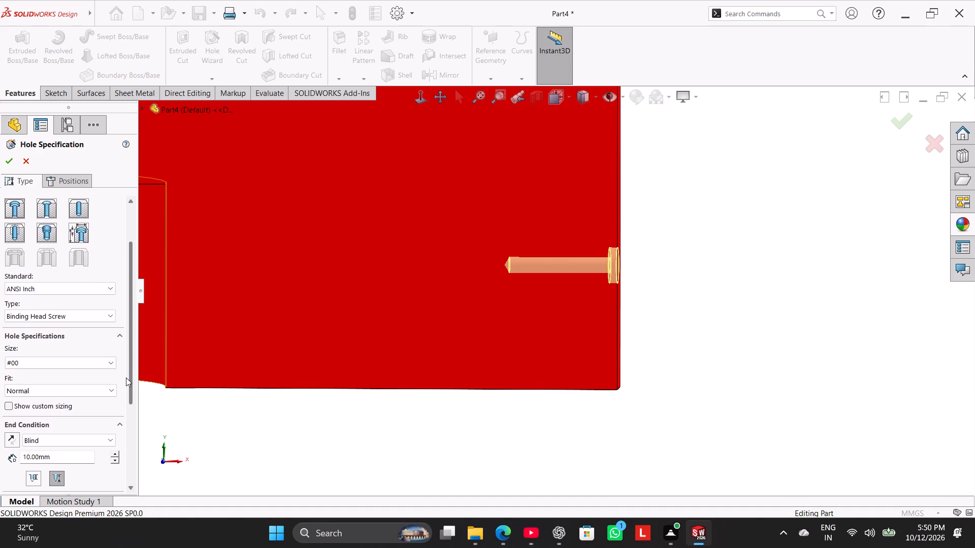
drag(126, 378, 125, 387)
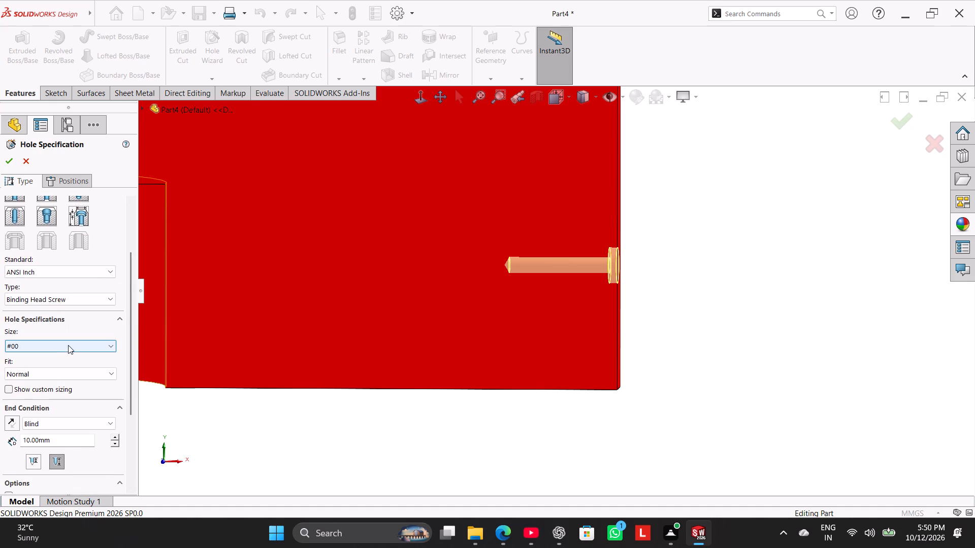
click(68, 345)
click(68, 345)
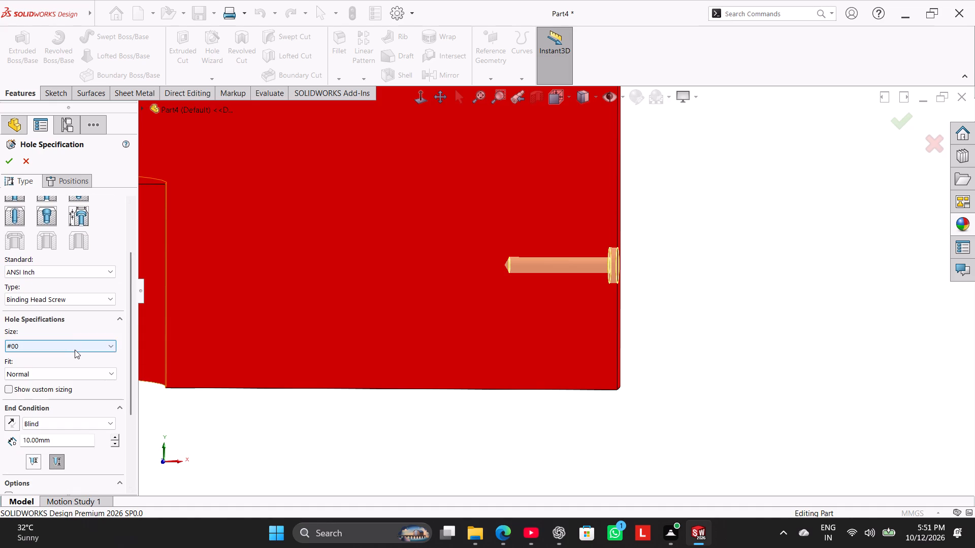
click(75, 350)
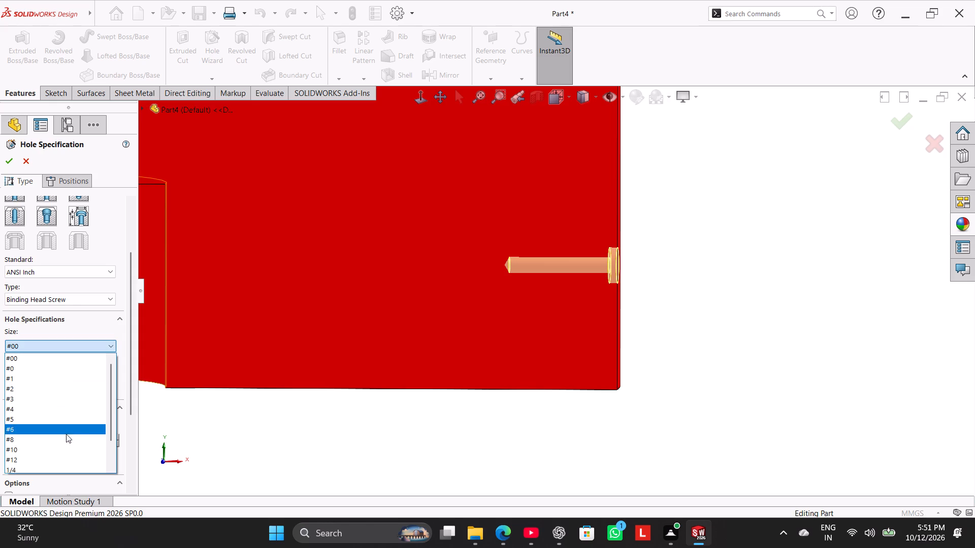
scroll(67, 440, down, 3)
scroll(61, 428, up, 4)
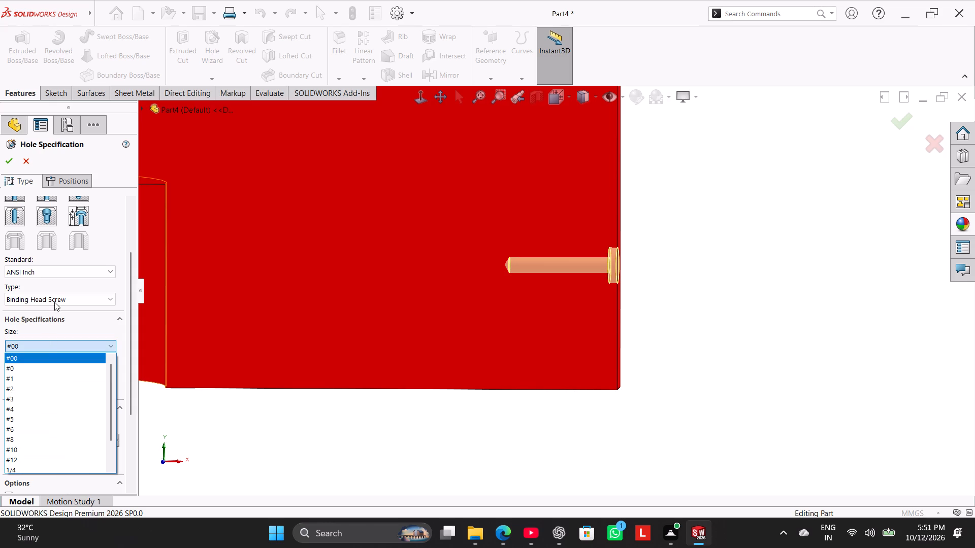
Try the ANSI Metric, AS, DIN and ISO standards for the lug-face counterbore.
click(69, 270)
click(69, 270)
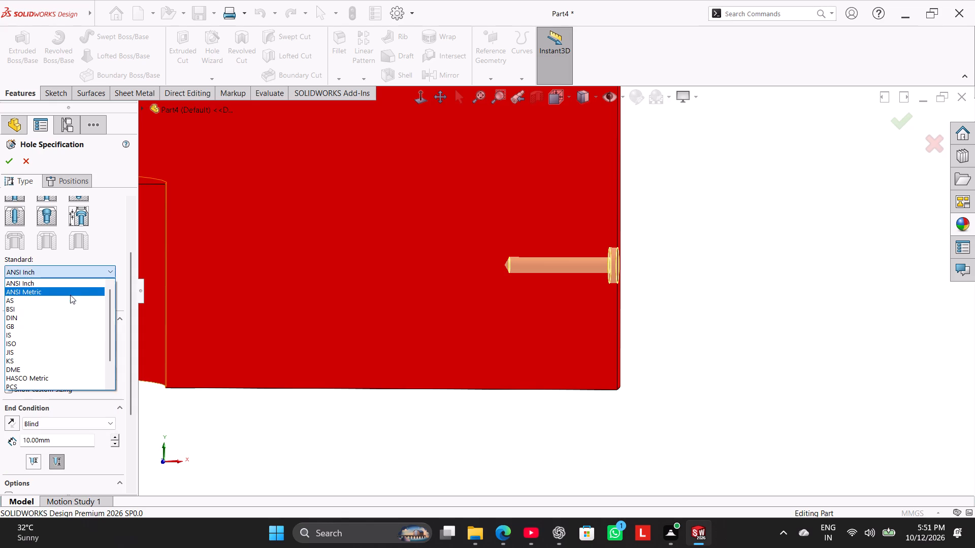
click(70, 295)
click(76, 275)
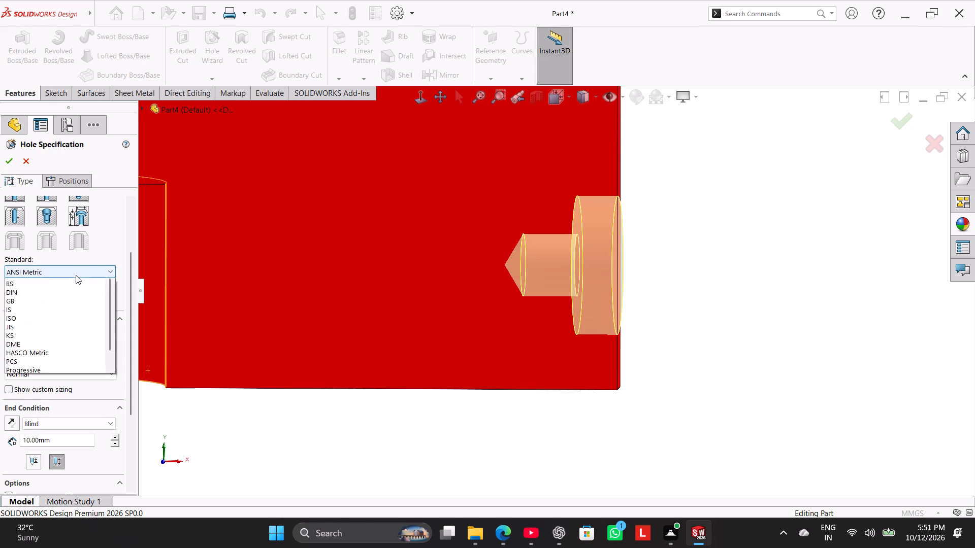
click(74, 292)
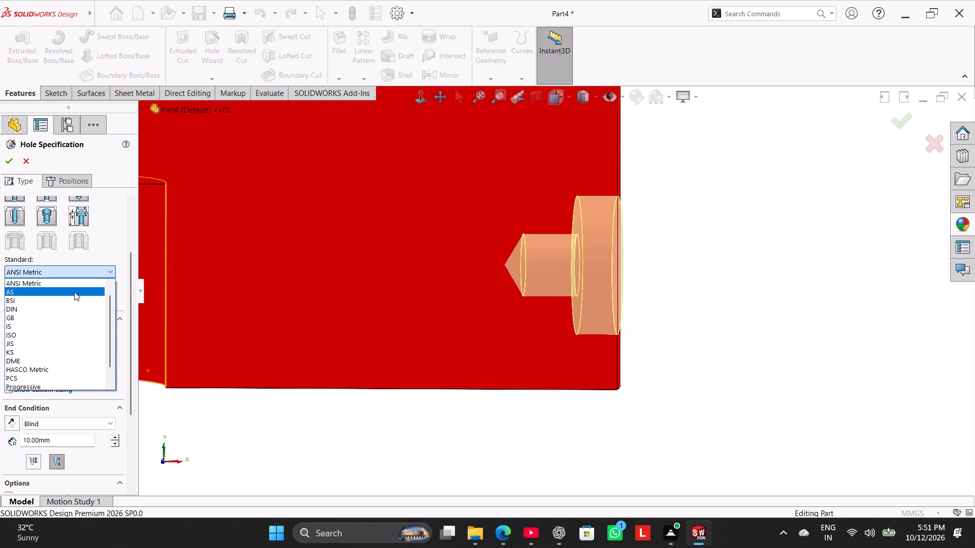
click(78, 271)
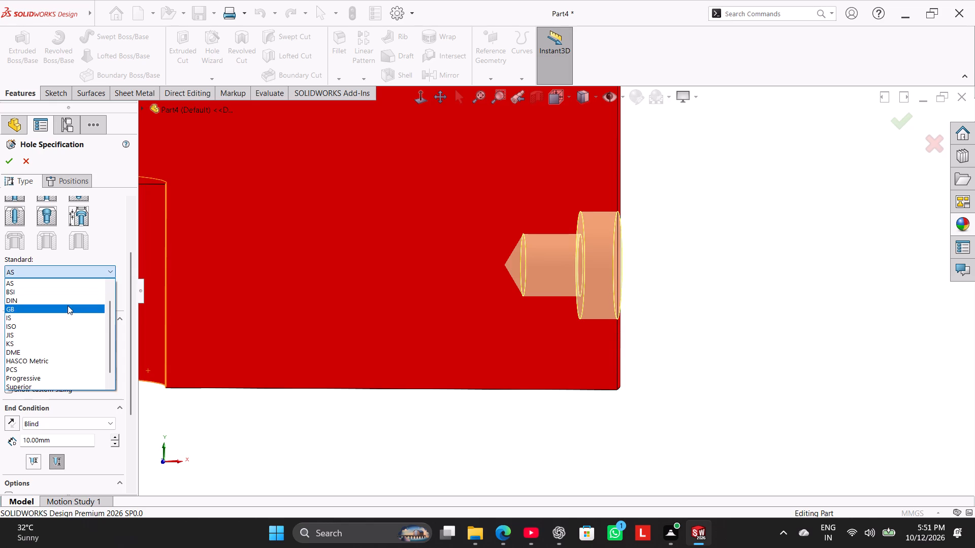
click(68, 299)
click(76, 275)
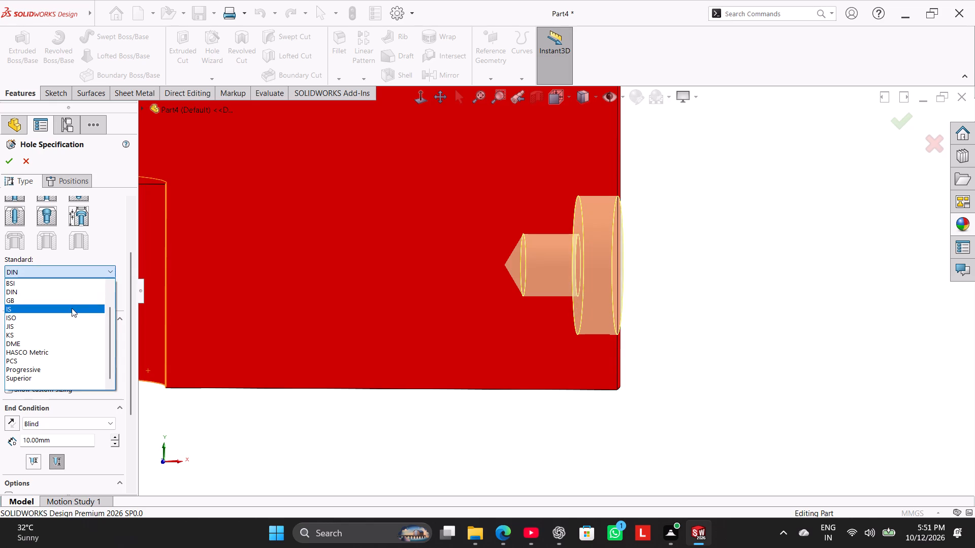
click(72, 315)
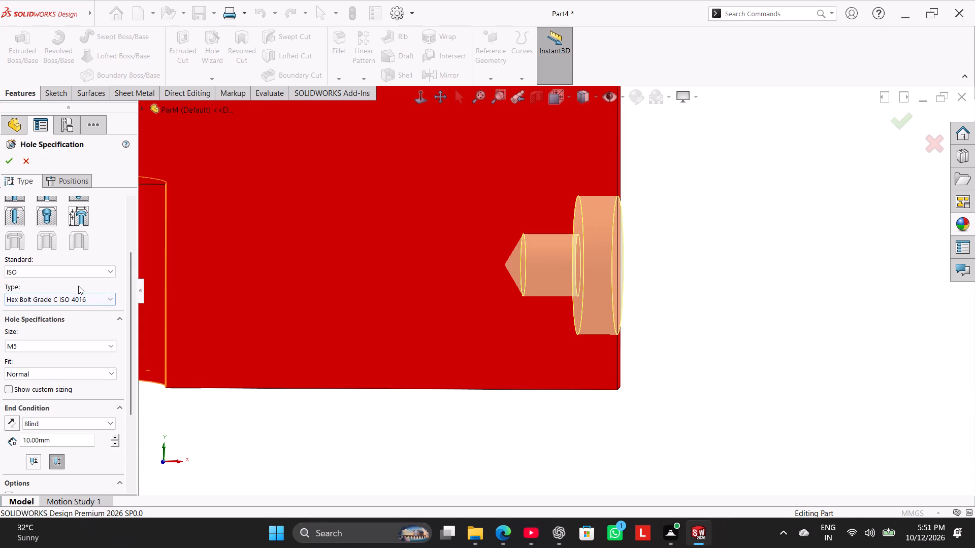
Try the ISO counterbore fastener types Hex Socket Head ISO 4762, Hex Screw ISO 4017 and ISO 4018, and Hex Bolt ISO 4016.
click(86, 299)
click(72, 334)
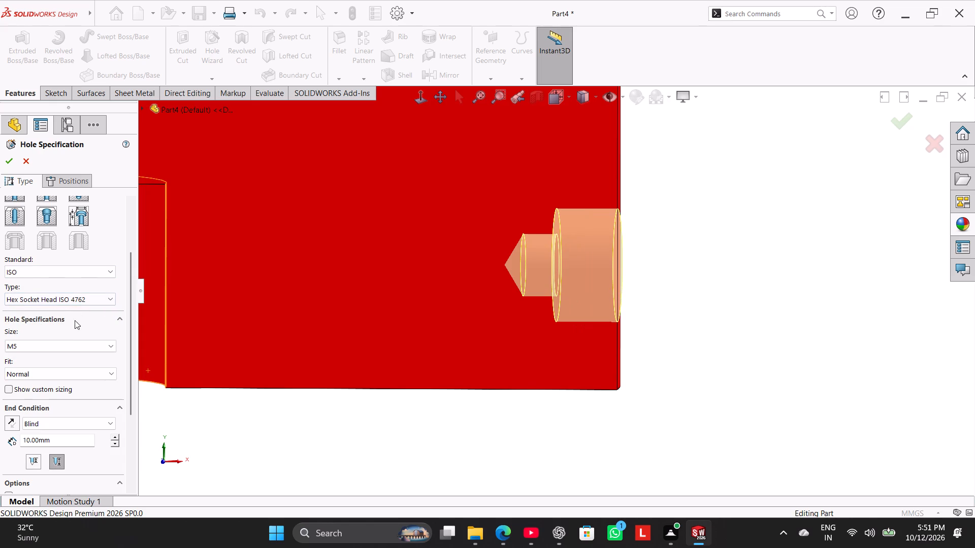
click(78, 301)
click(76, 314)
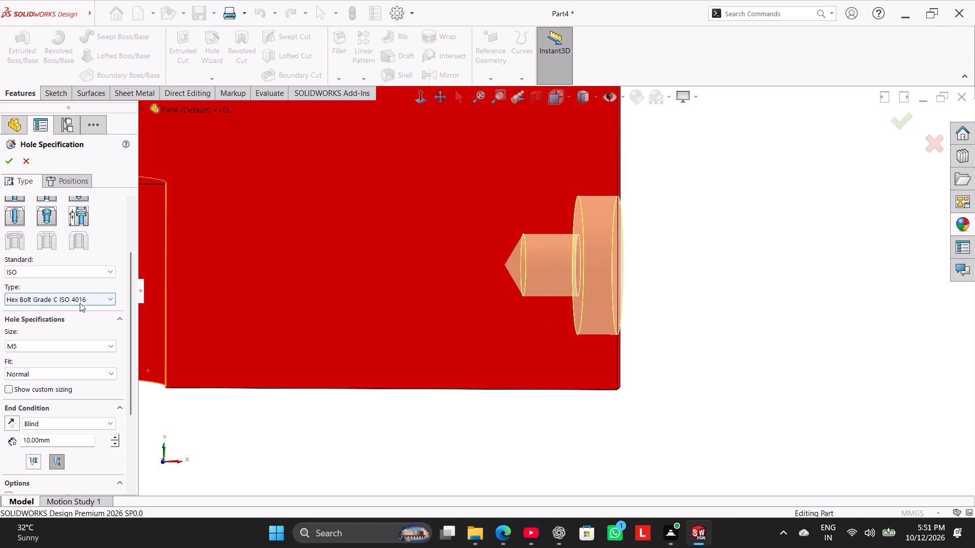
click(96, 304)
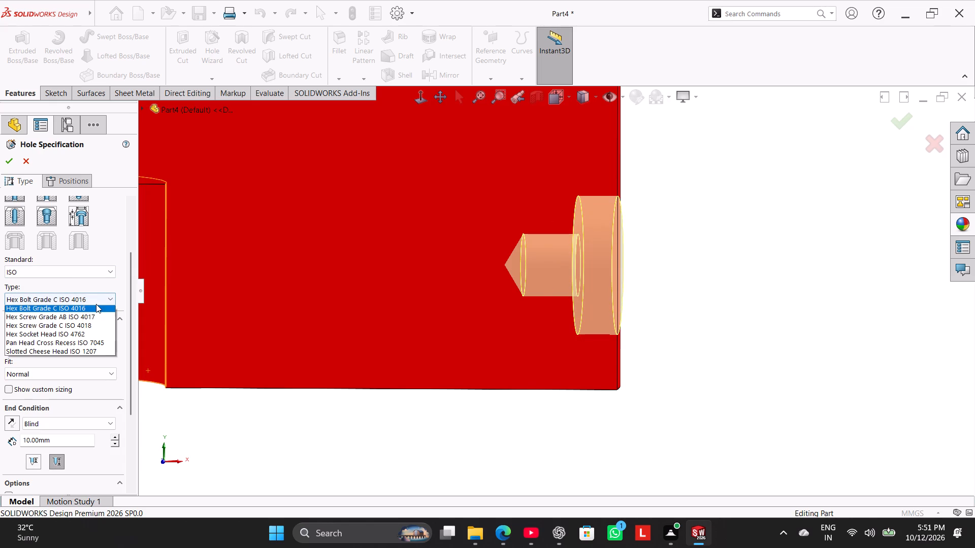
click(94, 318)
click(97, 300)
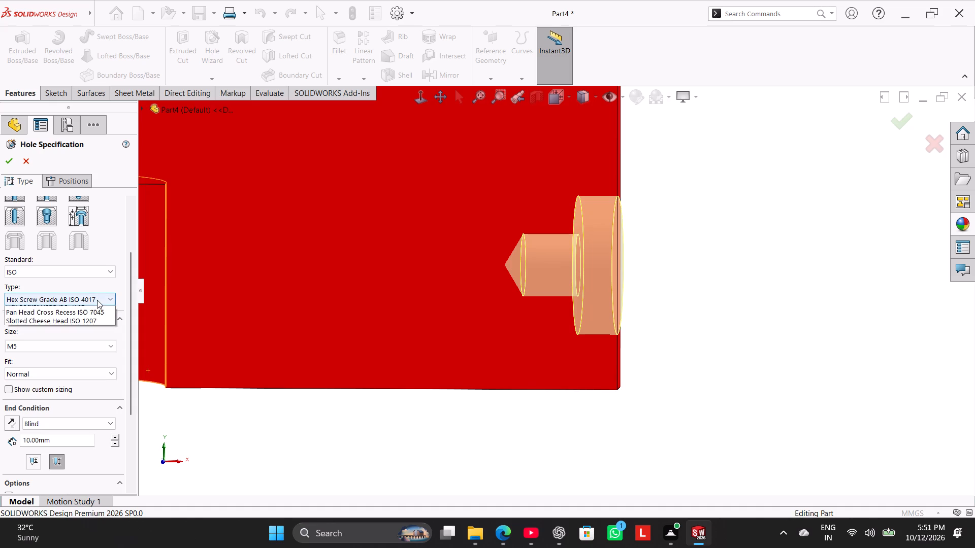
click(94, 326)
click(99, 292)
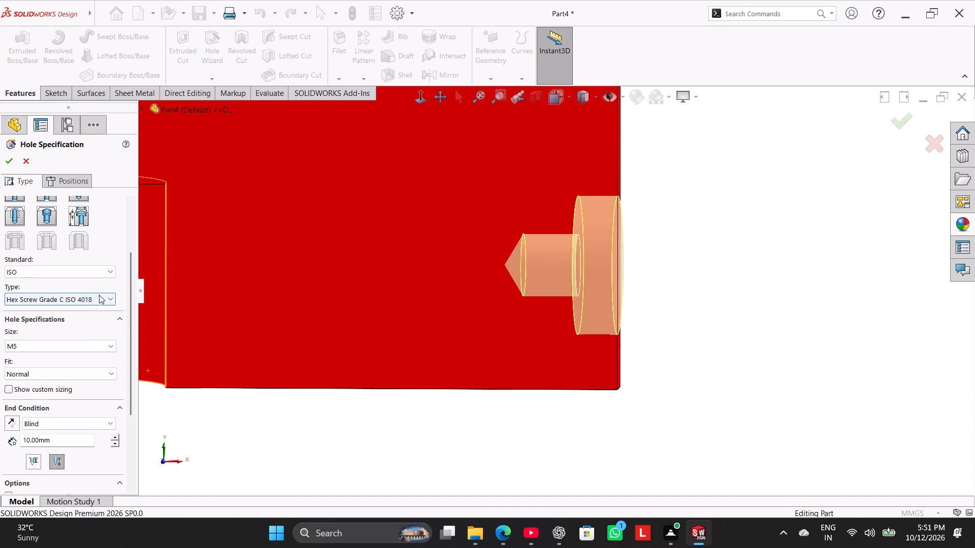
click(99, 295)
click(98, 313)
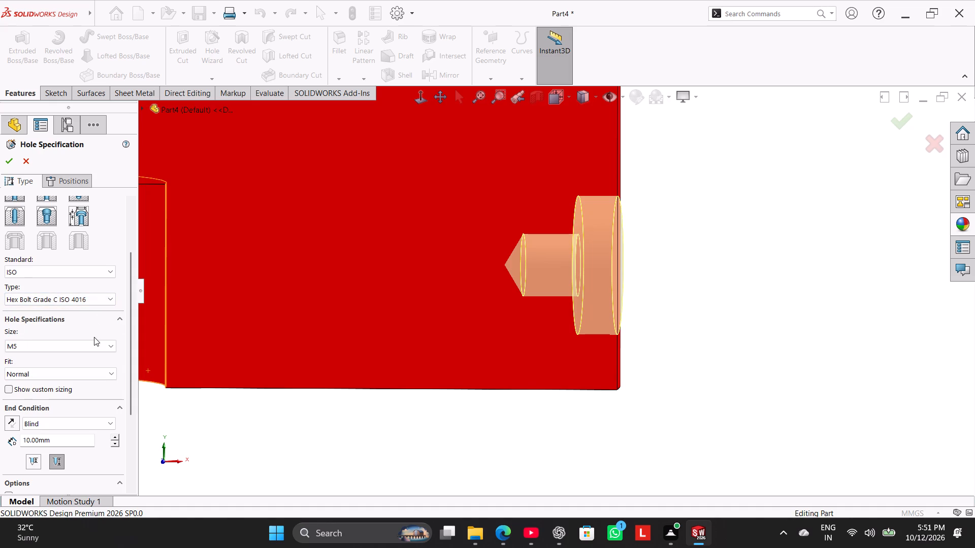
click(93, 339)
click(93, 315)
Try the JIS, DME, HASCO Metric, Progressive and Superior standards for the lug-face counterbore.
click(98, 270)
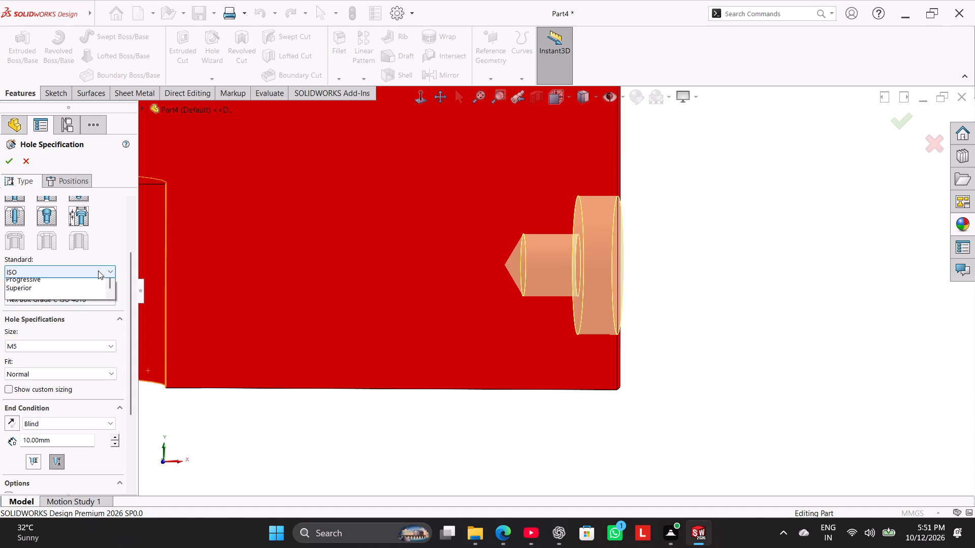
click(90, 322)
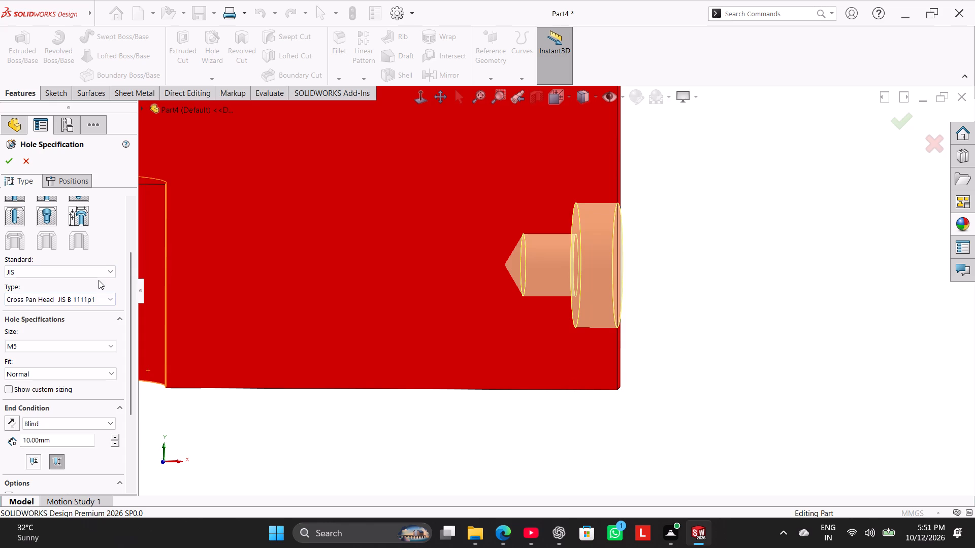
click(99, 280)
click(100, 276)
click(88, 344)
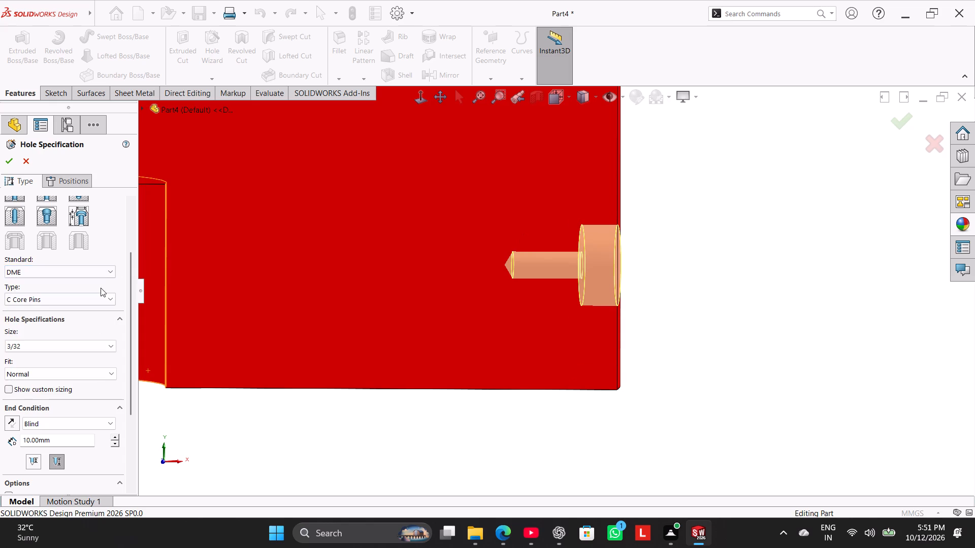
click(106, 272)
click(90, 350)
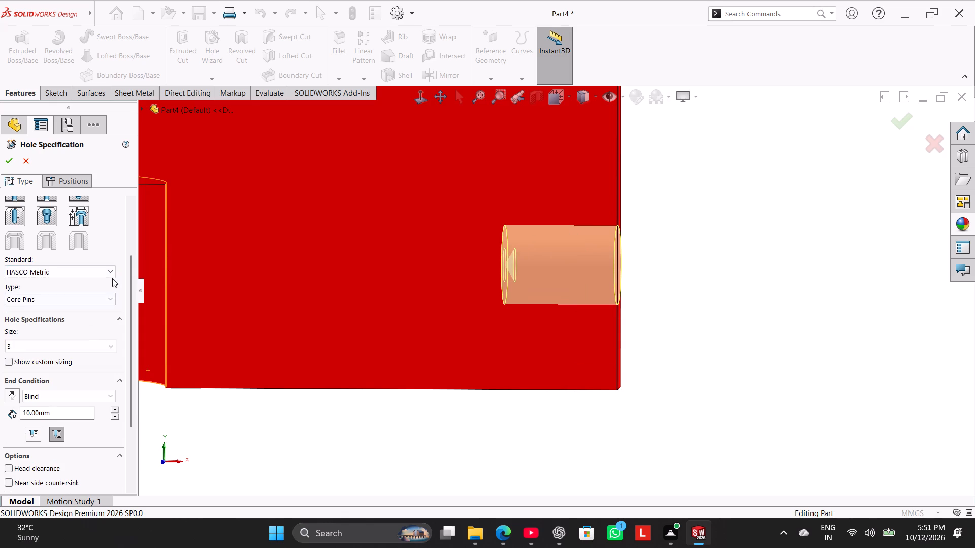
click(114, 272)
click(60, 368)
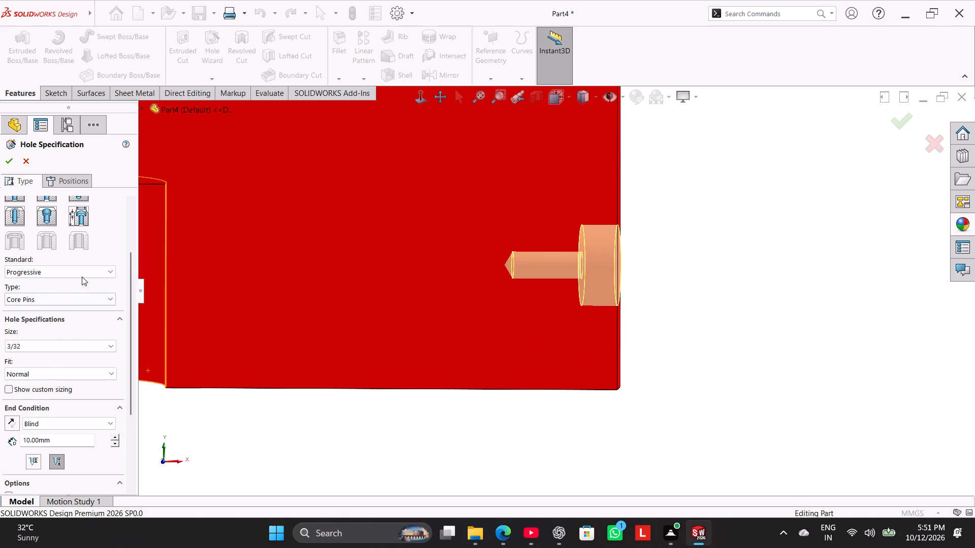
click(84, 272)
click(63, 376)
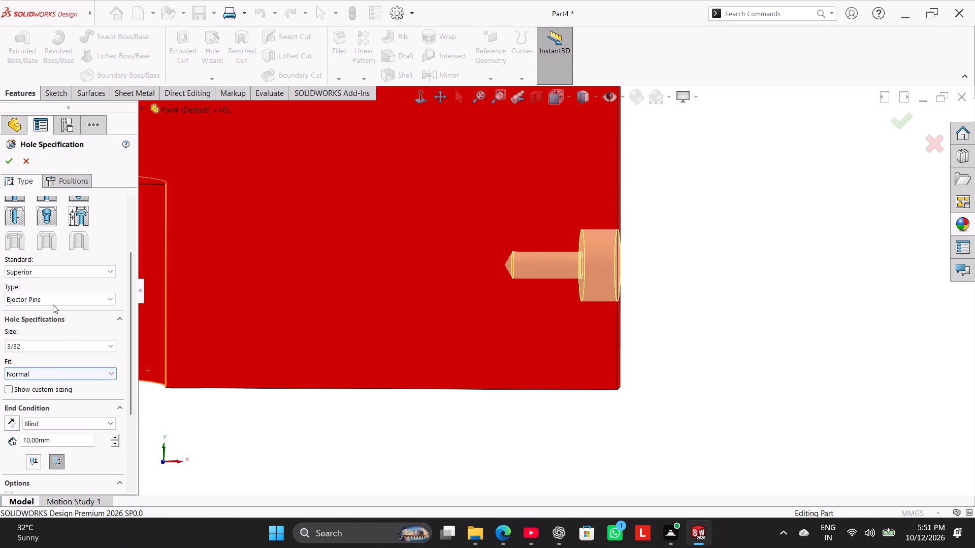
Change the lug-face hole's type to Straight Tap and set its standard to ISO.
scroll(34, 252, up, 2)
click(23, 280)
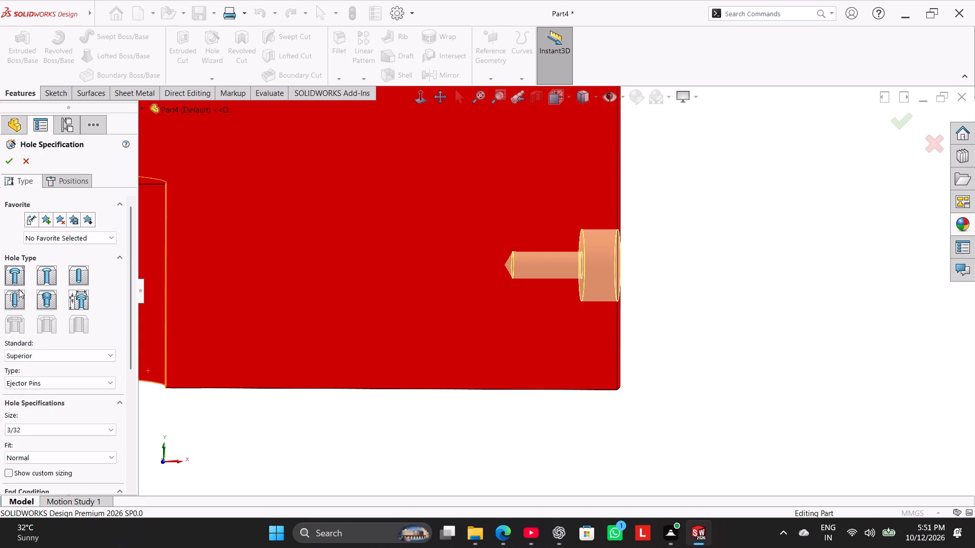
click(17, 296)
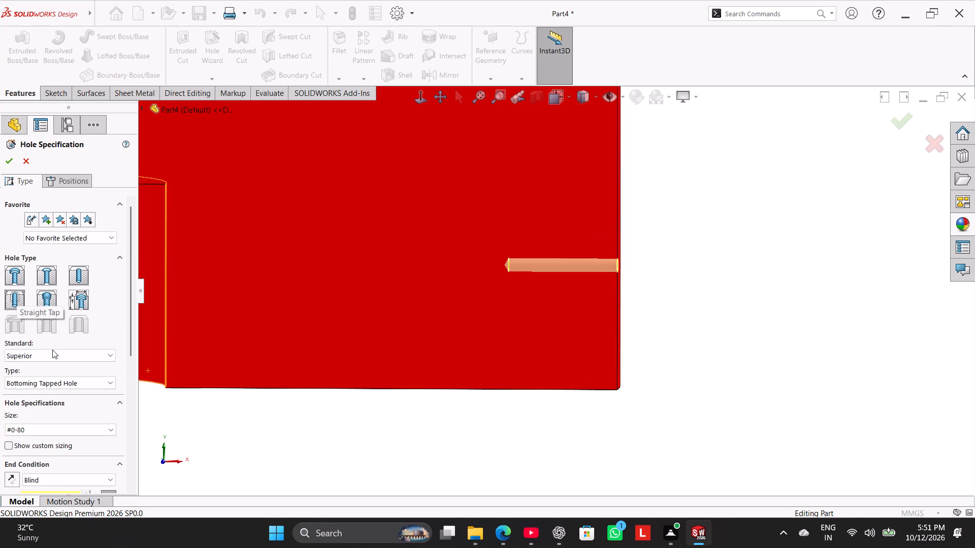
click(78, 354)
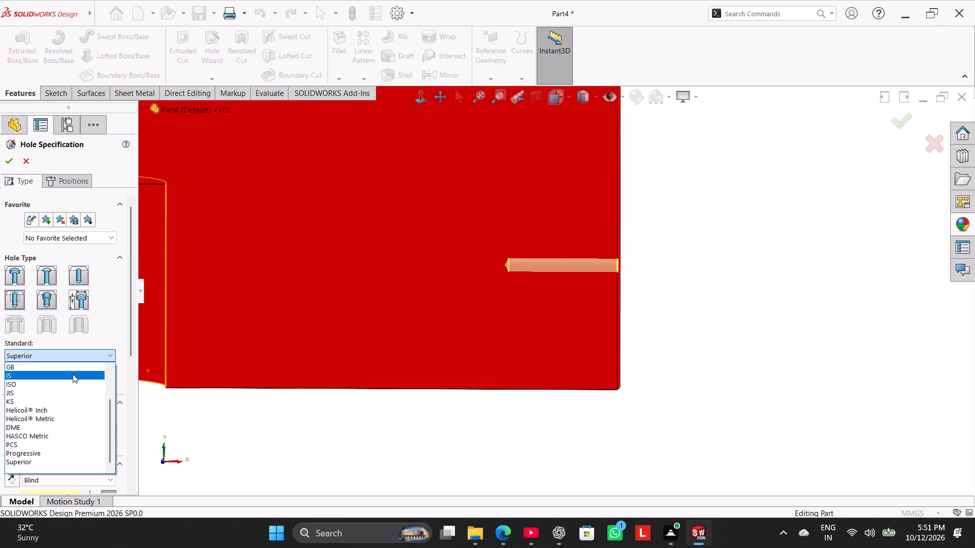
click(76, 383)
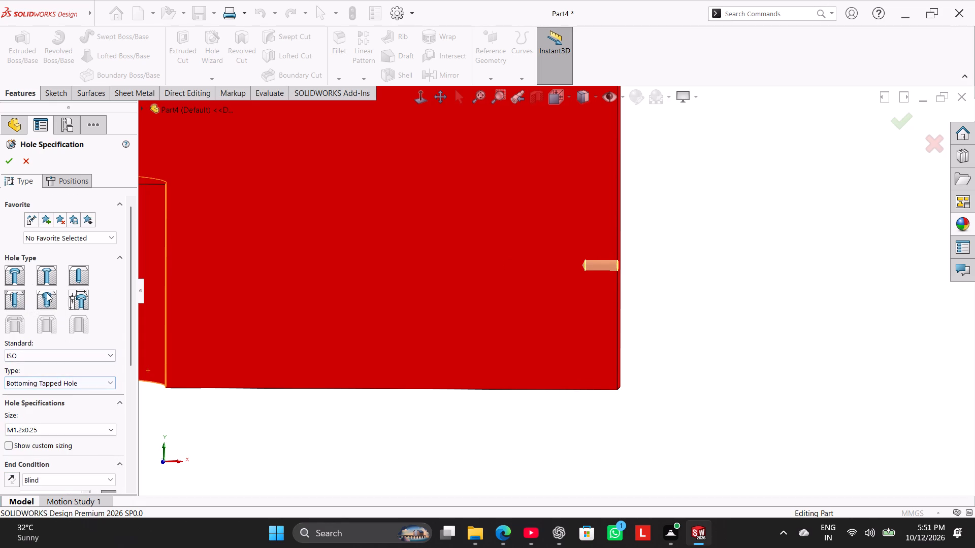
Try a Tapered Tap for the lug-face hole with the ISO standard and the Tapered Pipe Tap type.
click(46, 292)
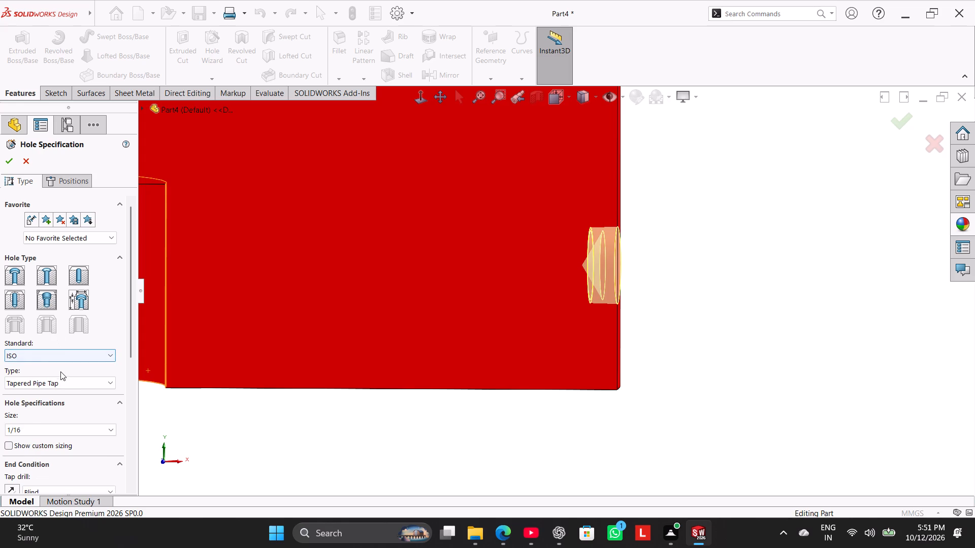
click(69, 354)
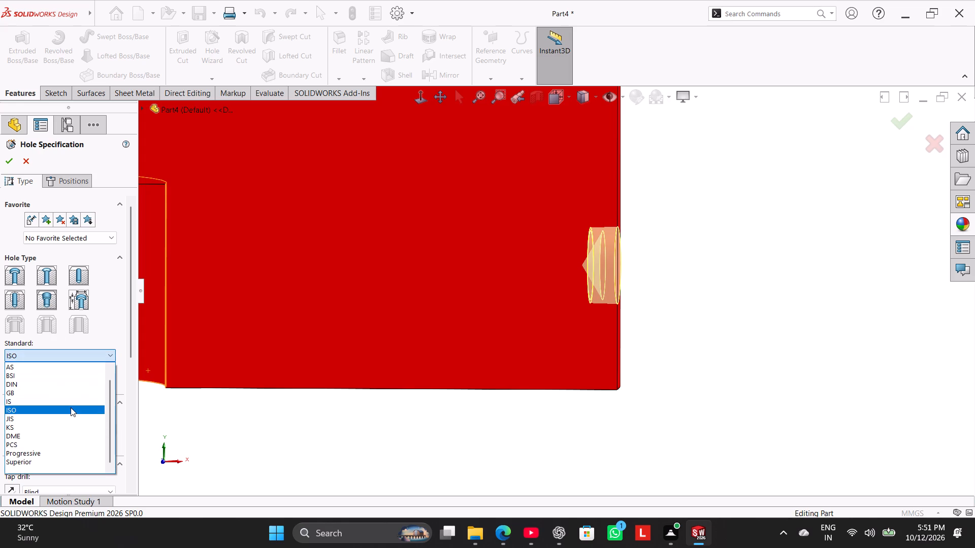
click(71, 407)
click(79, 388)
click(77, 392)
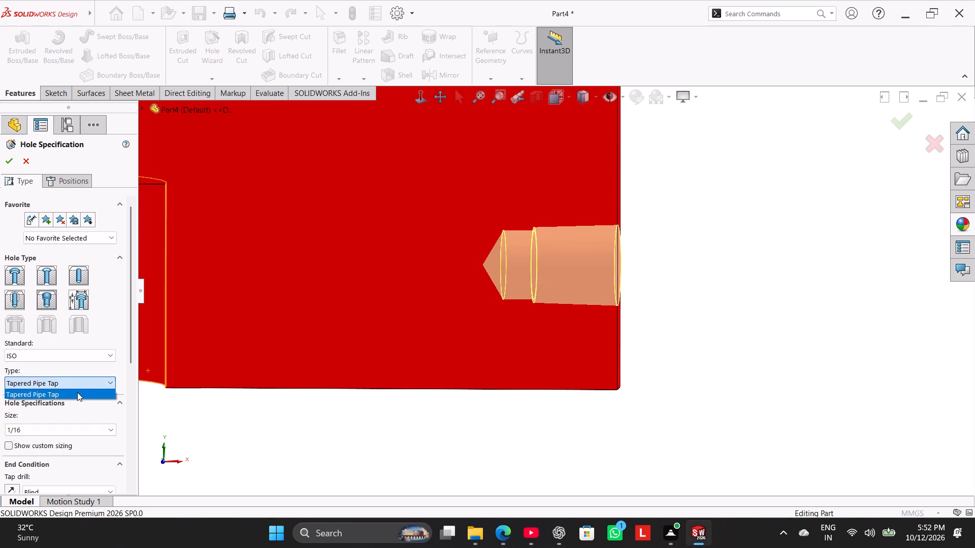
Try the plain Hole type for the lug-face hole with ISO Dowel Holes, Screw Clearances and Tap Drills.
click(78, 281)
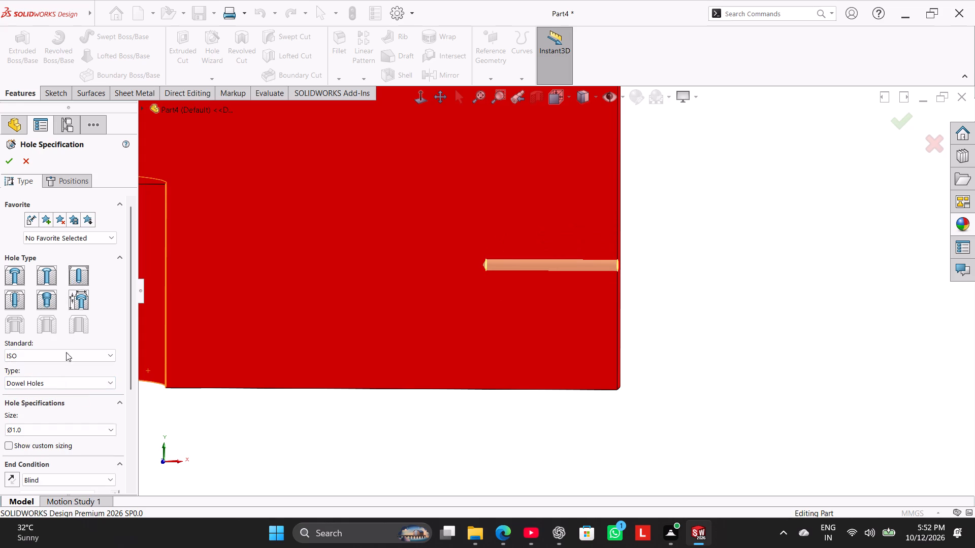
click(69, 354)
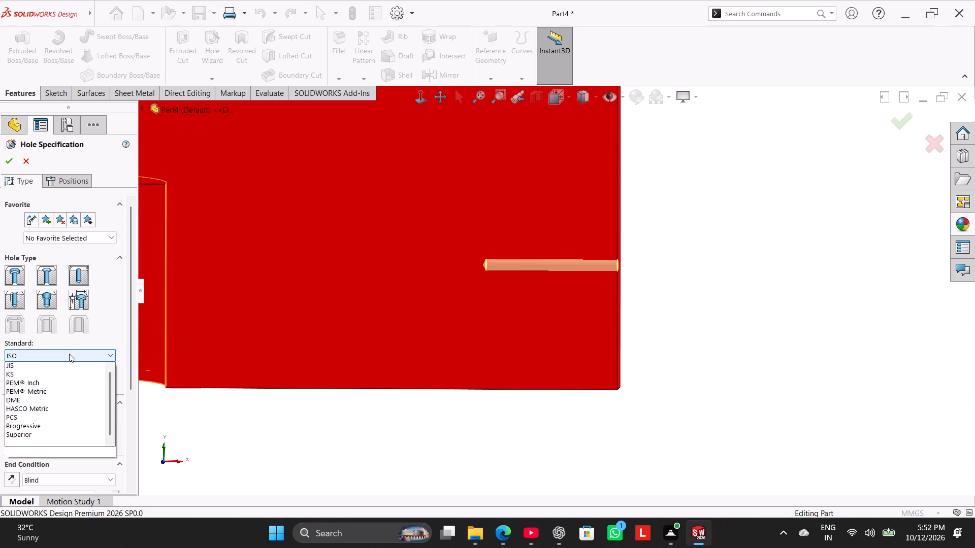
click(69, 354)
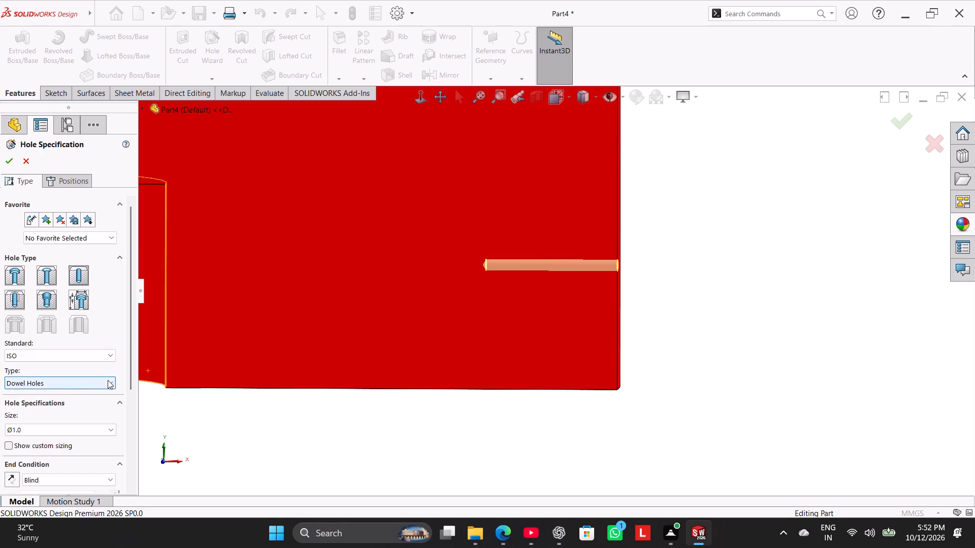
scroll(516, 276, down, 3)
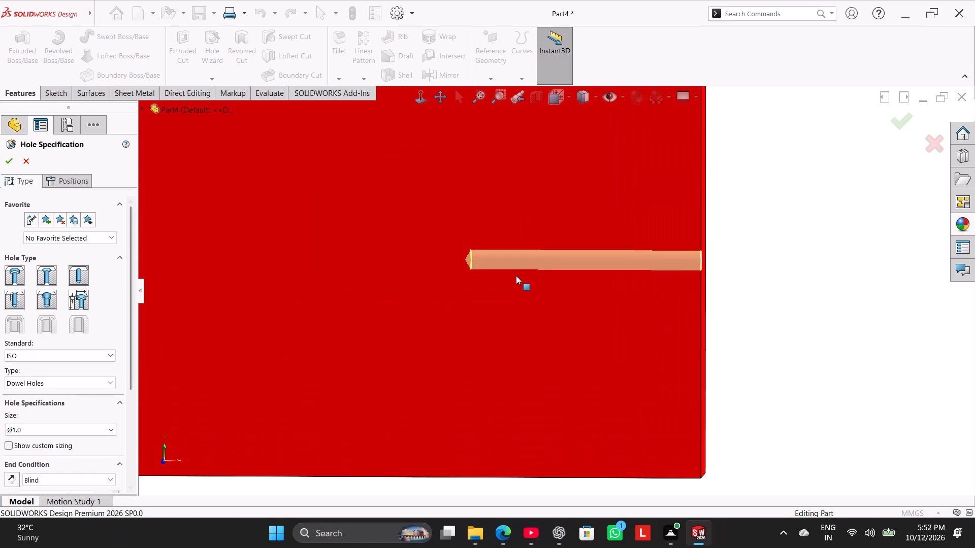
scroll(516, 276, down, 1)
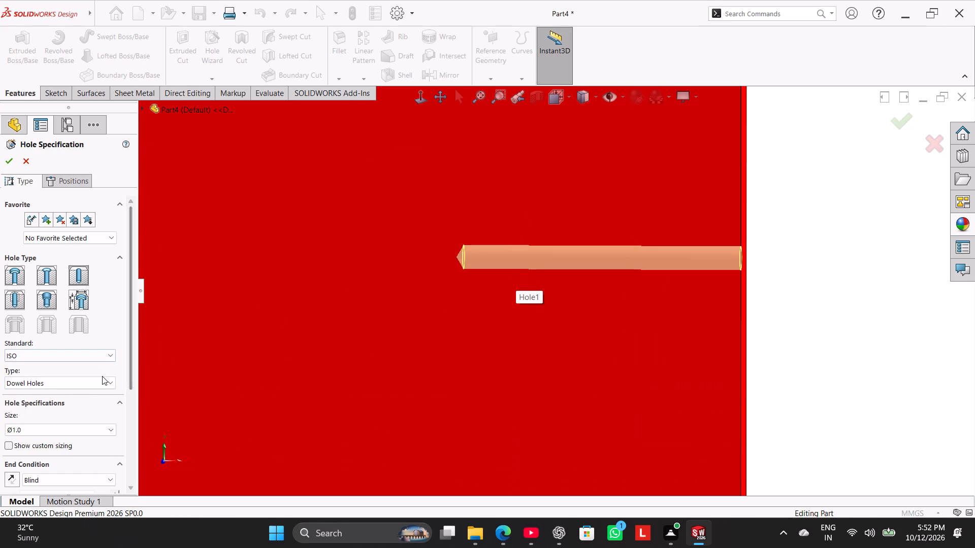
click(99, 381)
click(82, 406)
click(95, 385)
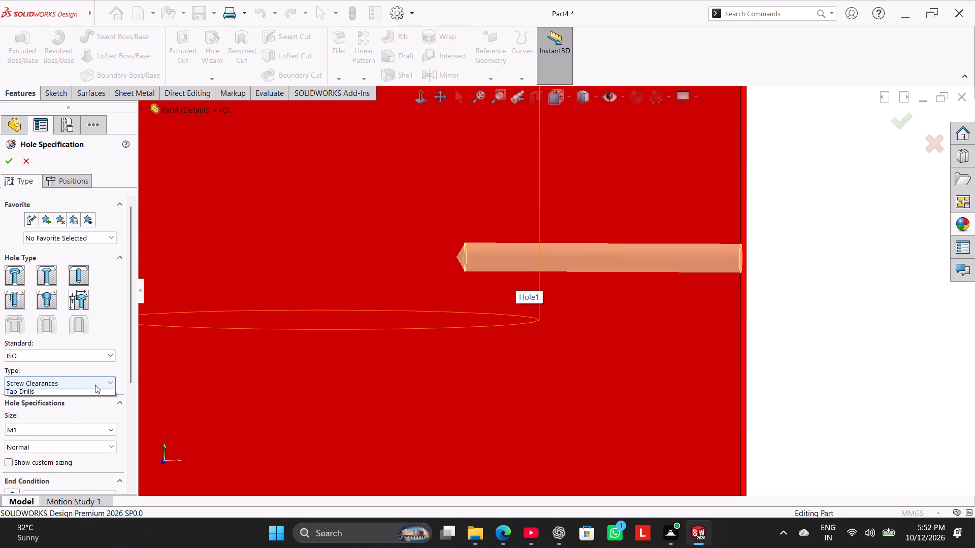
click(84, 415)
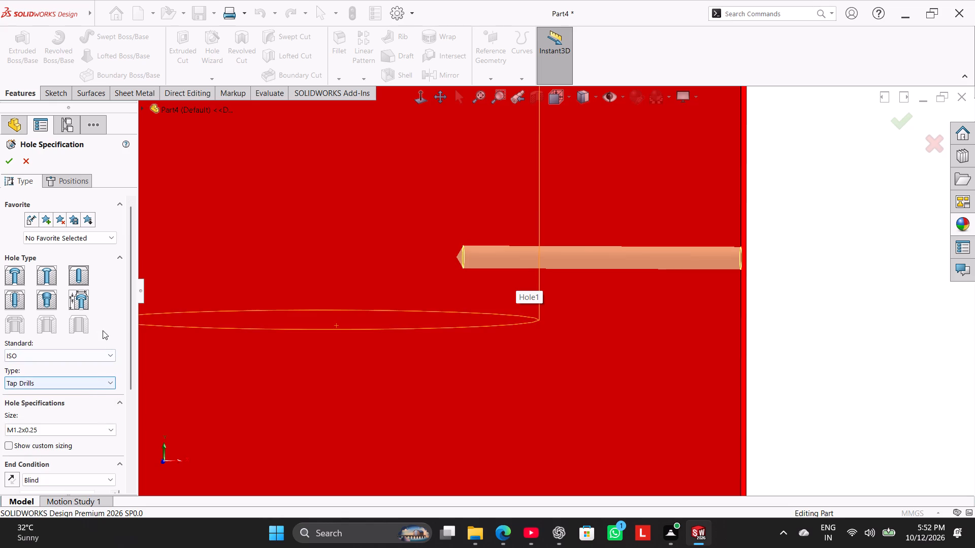
Switch the lug-face hole to the Legacy Hole type.
click(85, 309)
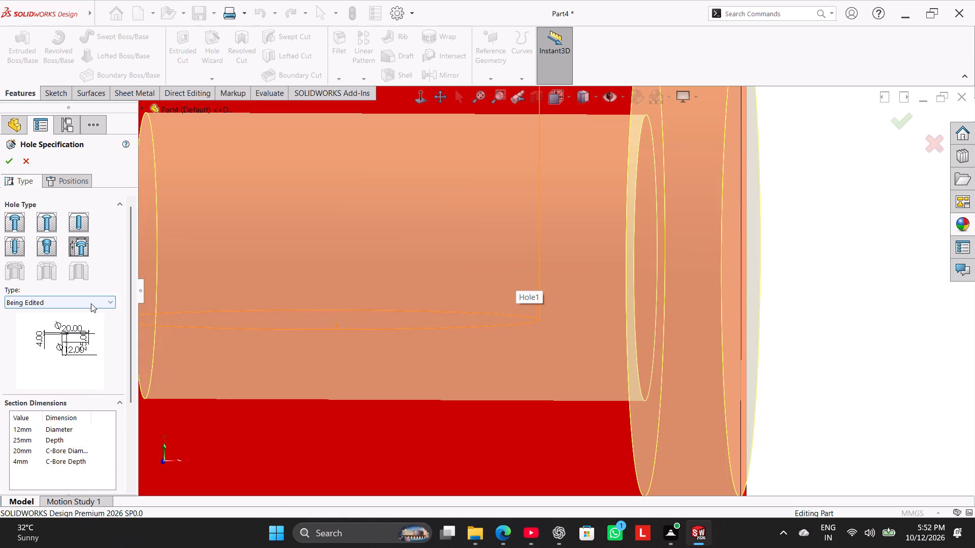
scroll(235, 335, up, 3)
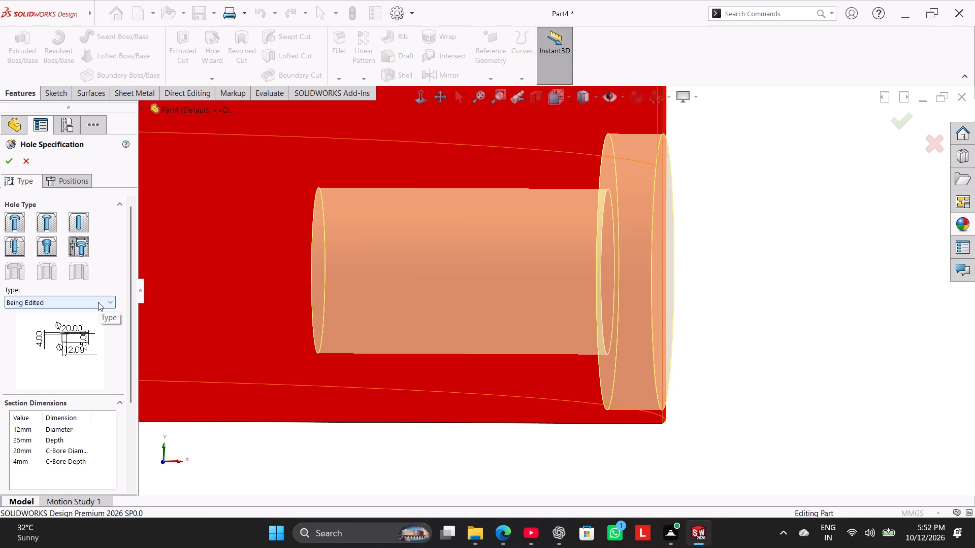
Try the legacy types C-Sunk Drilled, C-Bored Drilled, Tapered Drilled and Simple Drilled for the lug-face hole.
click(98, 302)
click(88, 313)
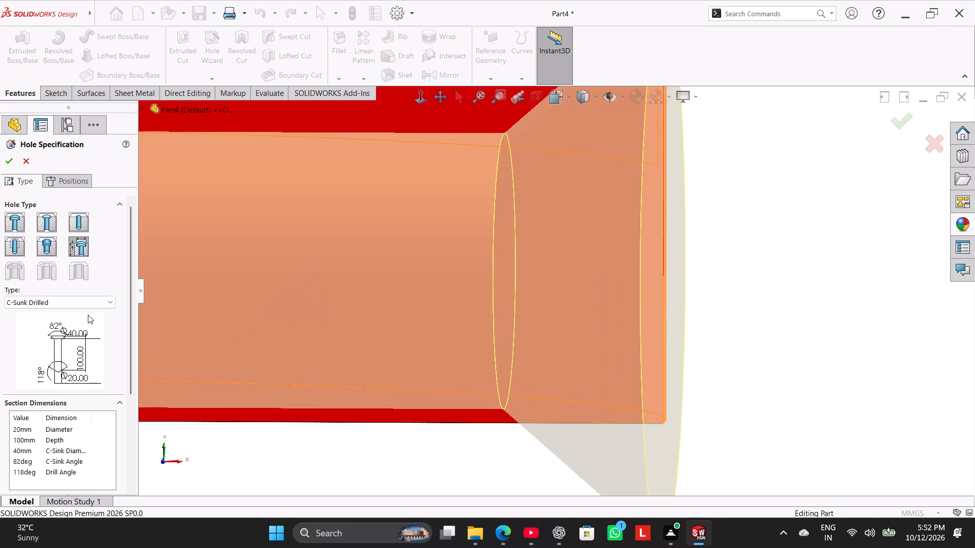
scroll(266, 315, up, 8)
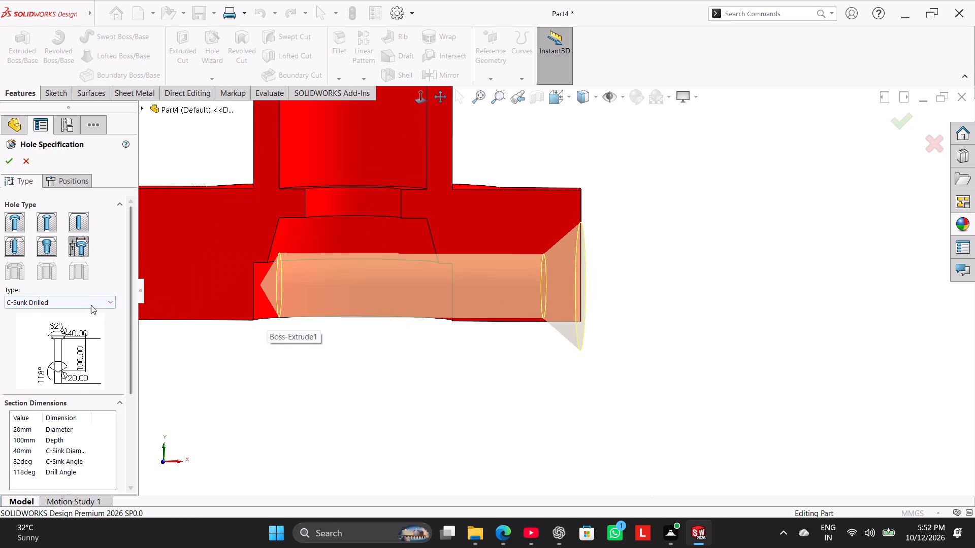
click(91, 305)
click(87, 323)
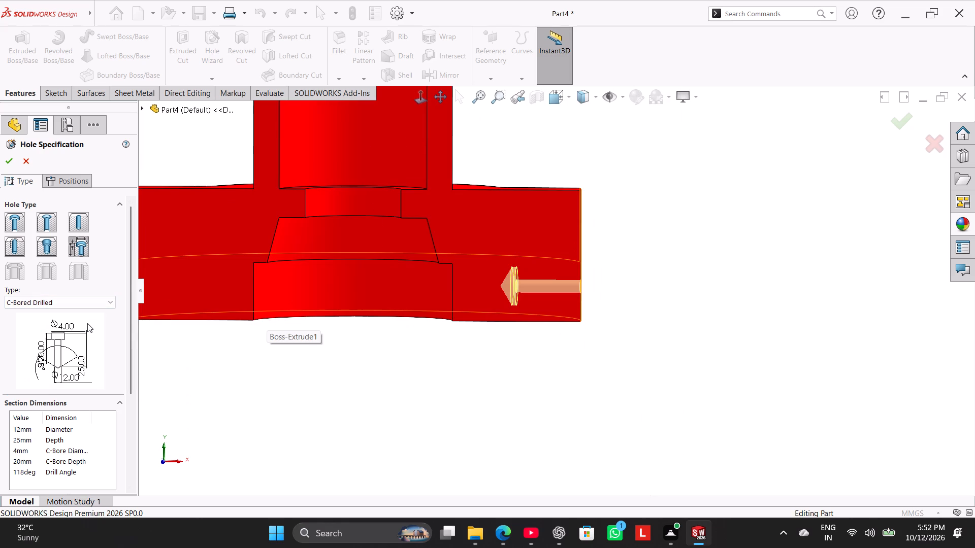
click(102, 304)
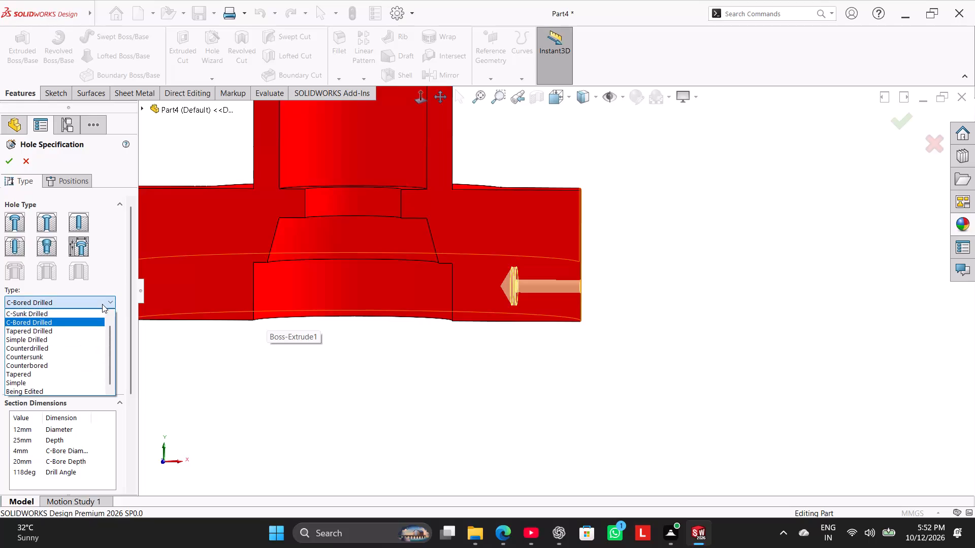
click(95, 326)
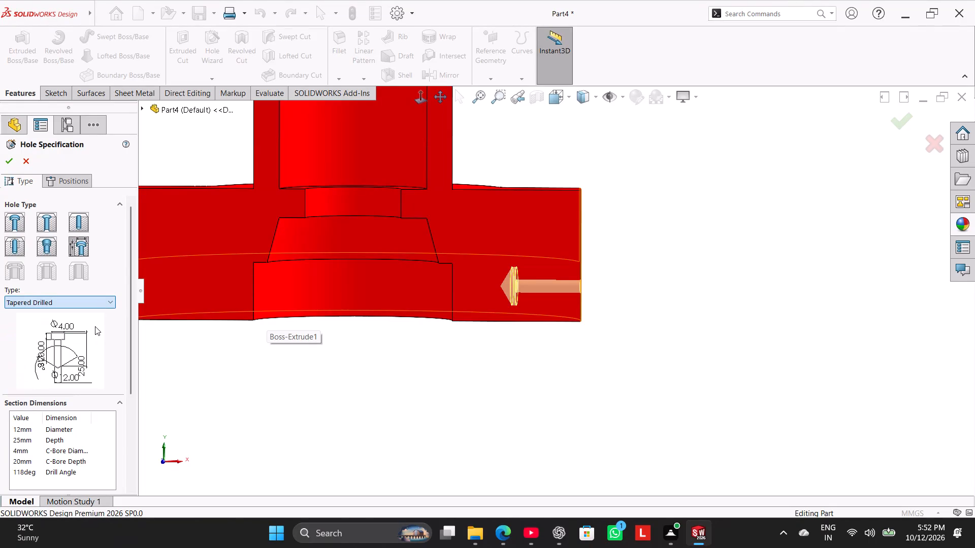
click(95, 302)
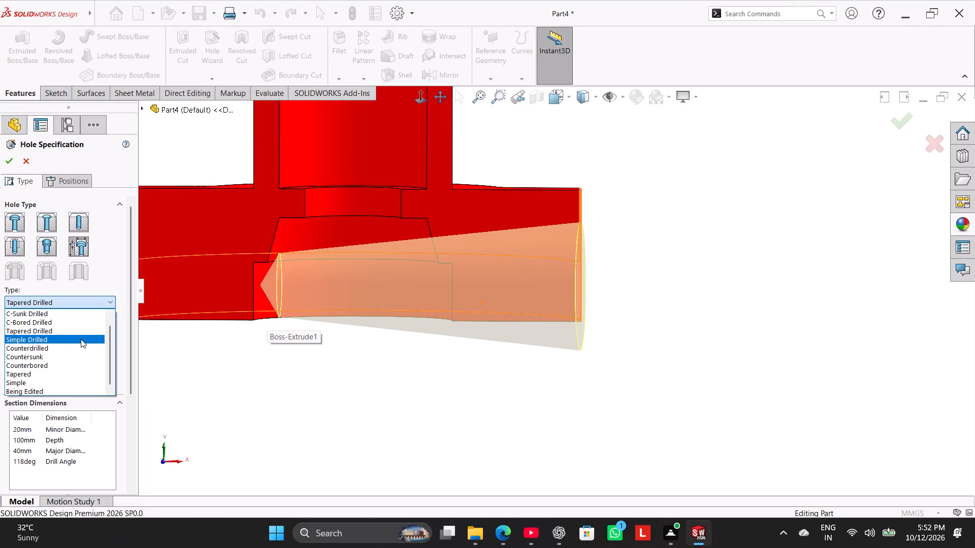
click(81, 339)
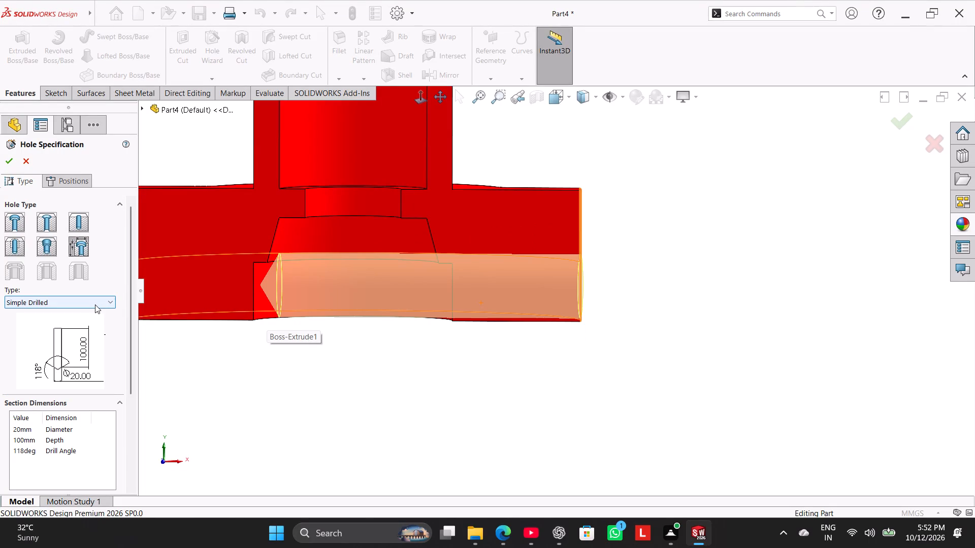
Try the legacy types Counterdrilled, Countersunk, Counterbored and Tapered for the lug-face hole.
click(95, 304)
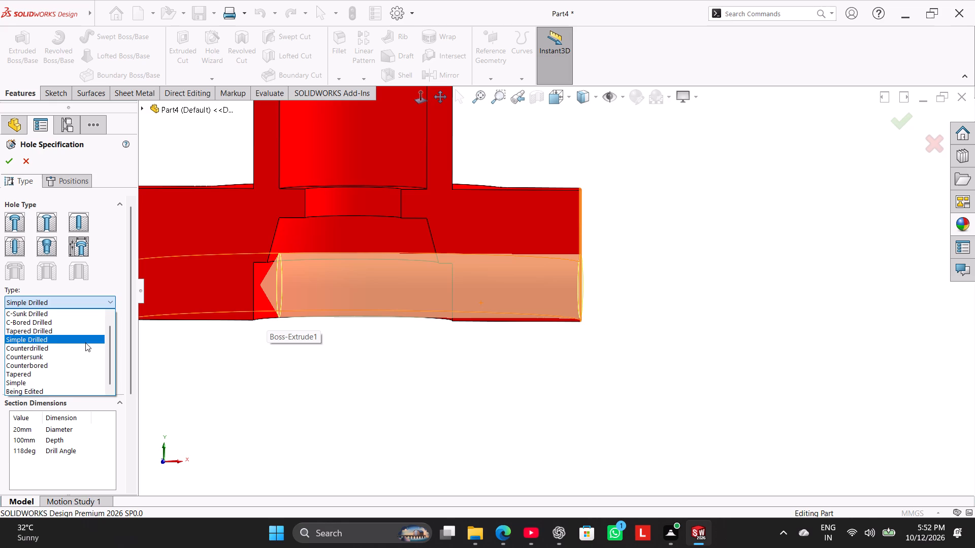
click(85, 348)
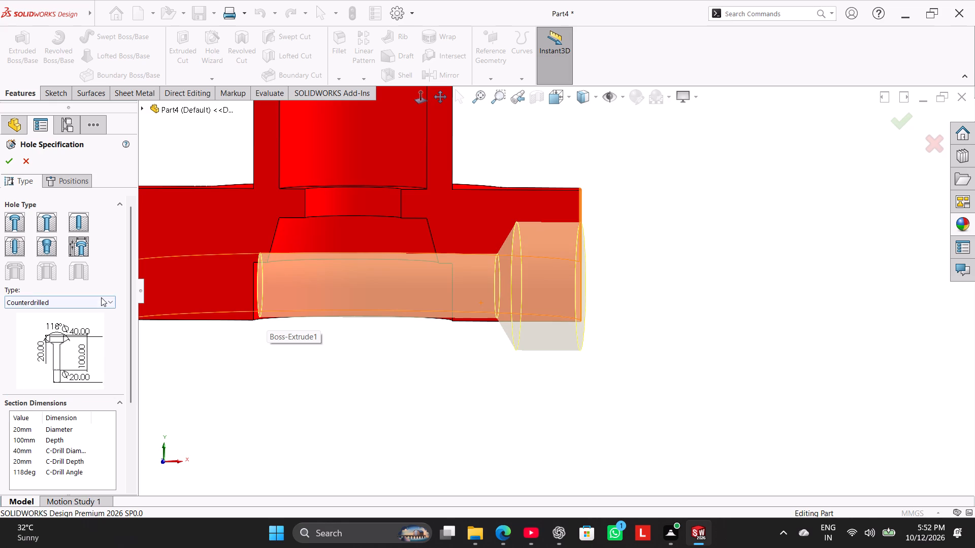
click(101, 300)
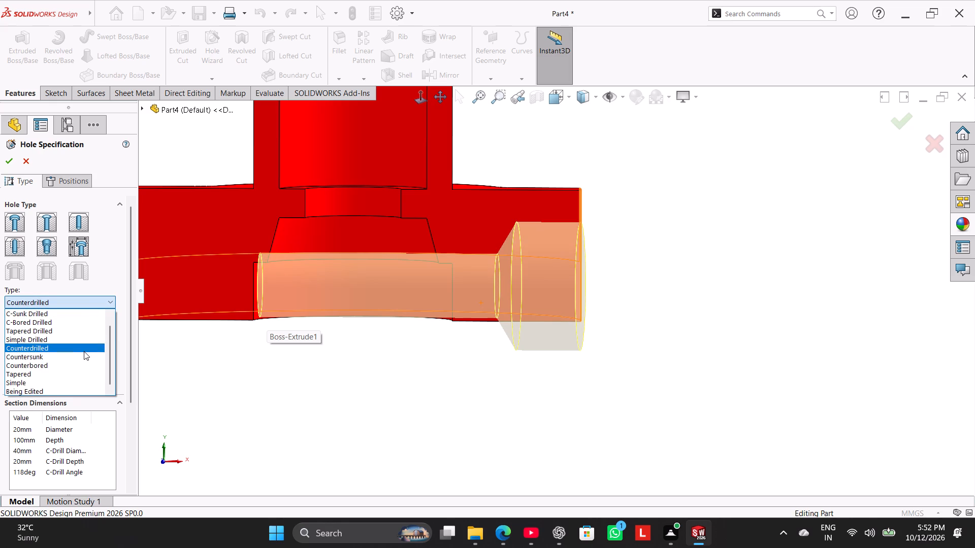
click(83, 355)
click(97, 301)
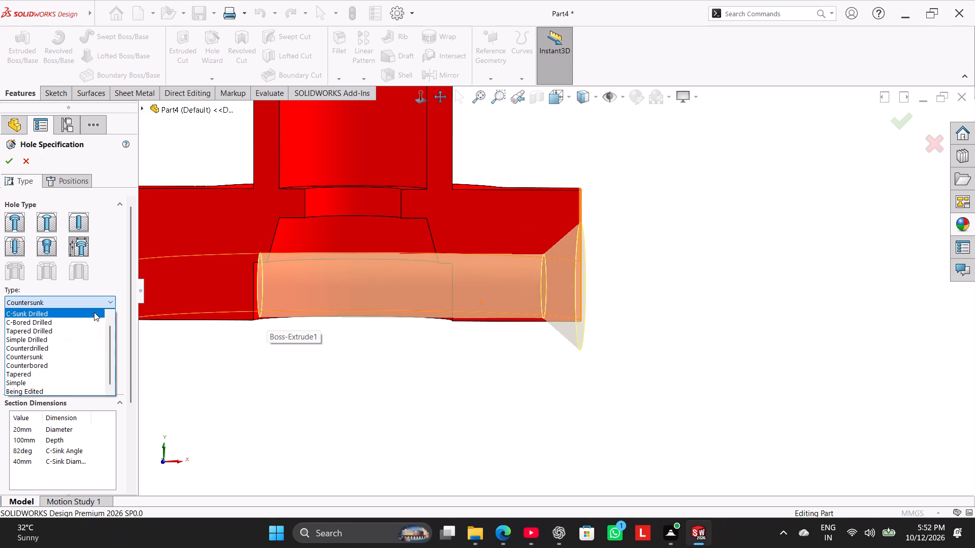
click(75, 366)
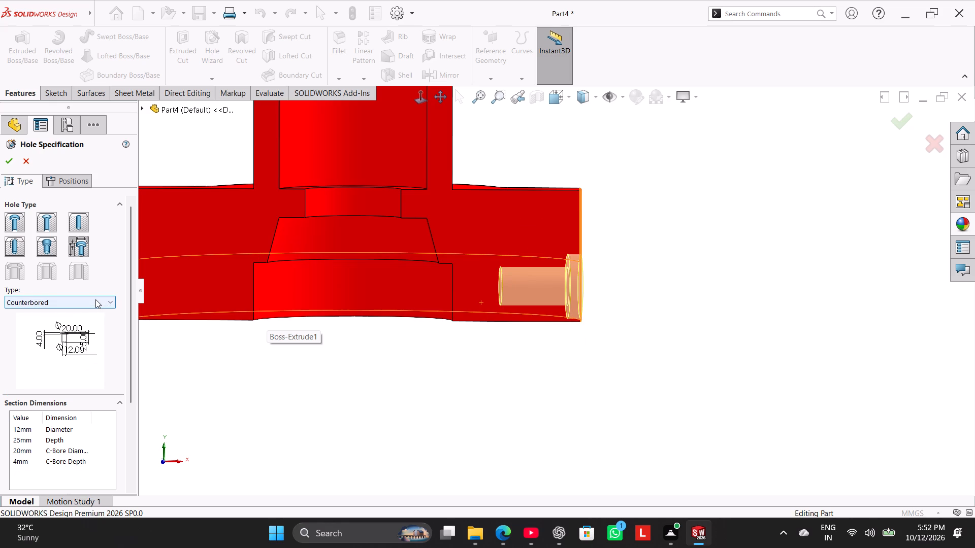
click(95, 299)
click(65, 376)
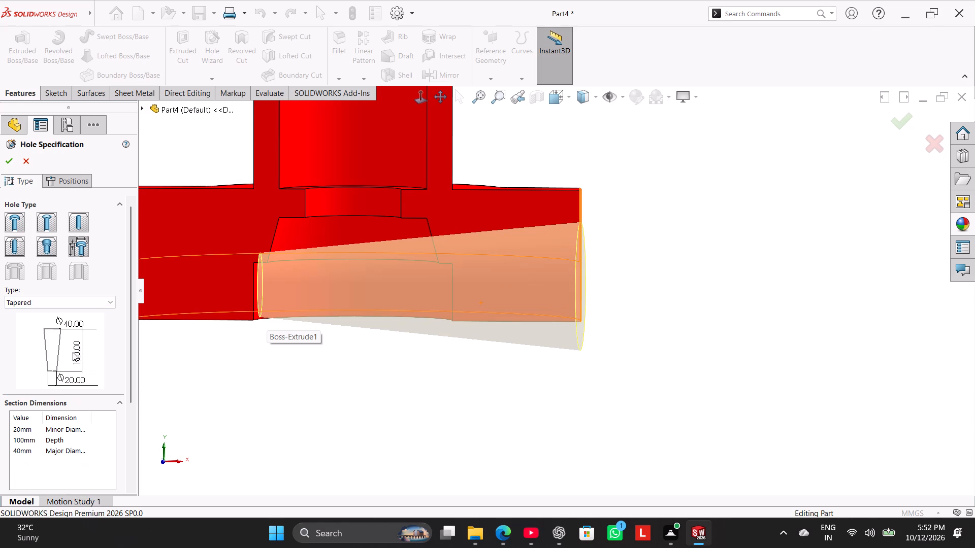
Set the lug-face hole's legacy type to Being Edited.
click(94, 300)
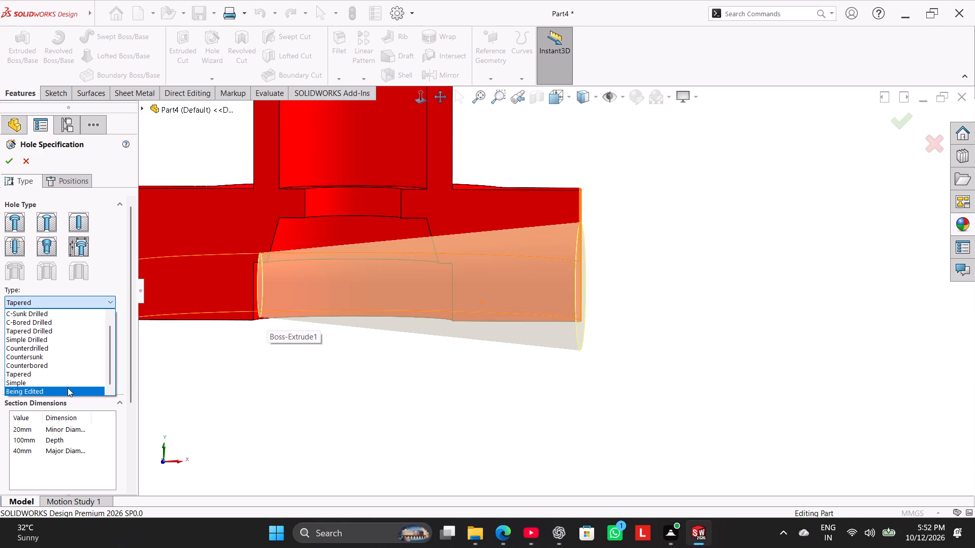
click(68, 388)
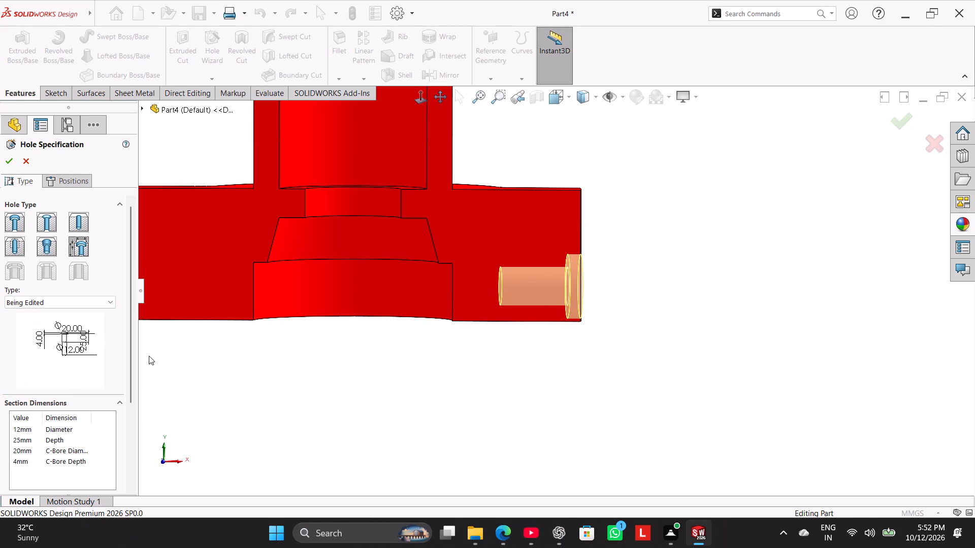
Examine the lug-face hole's section dimensions, end condition and the callout, tolerance and precision options.
scroll(91, 348, down, 1)
scroll(91, 348, up, 1)
drag(127, 335, 120, 375)
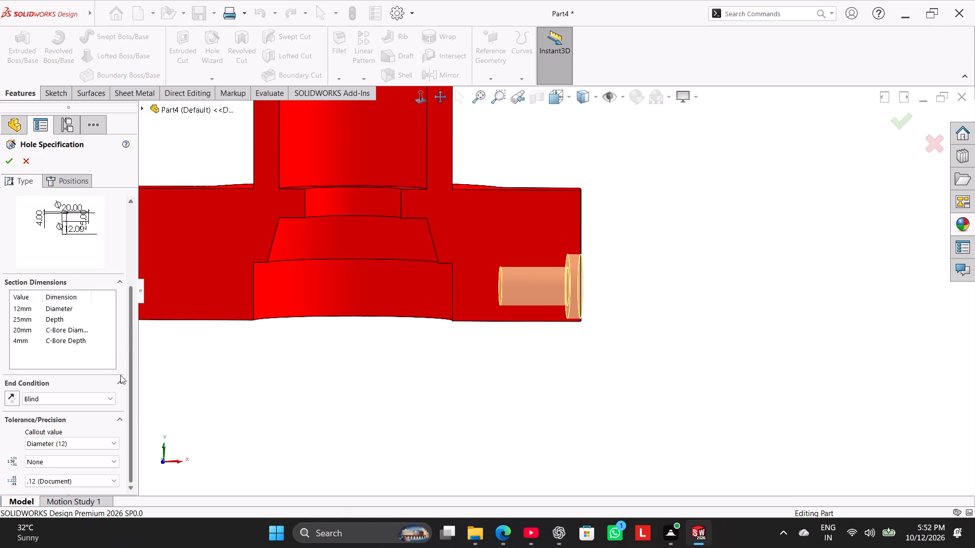
drag(120, 375, 120, 381)
drag(131, 366, 128, 377)
scroll(111, 359, down, 1)
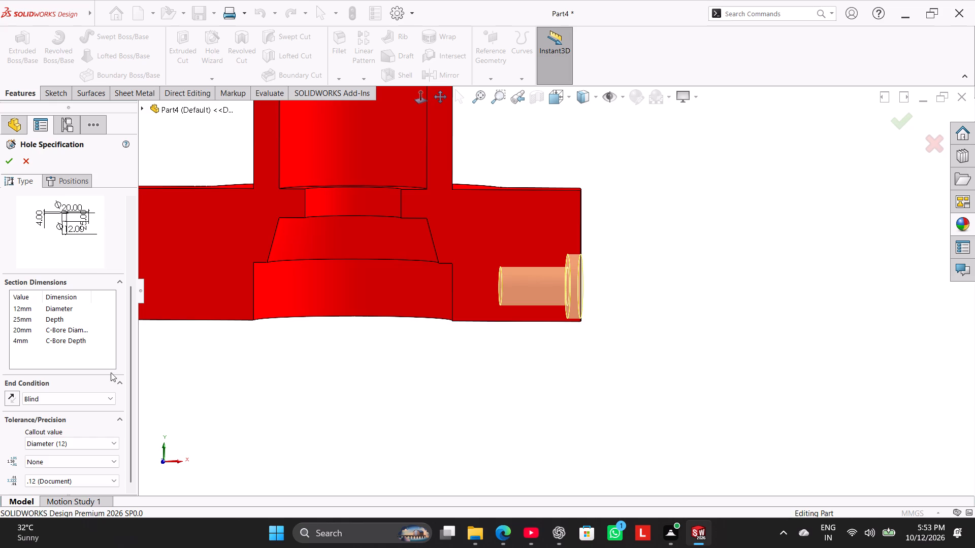
drag(131, 393, 128, 432)
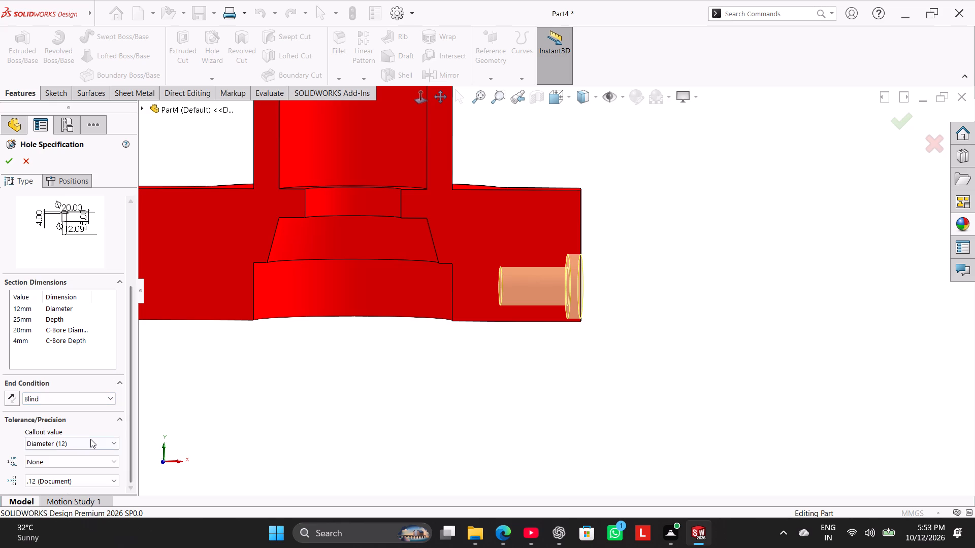
click(89, 439)
click(89, 440)
click(84, 459)
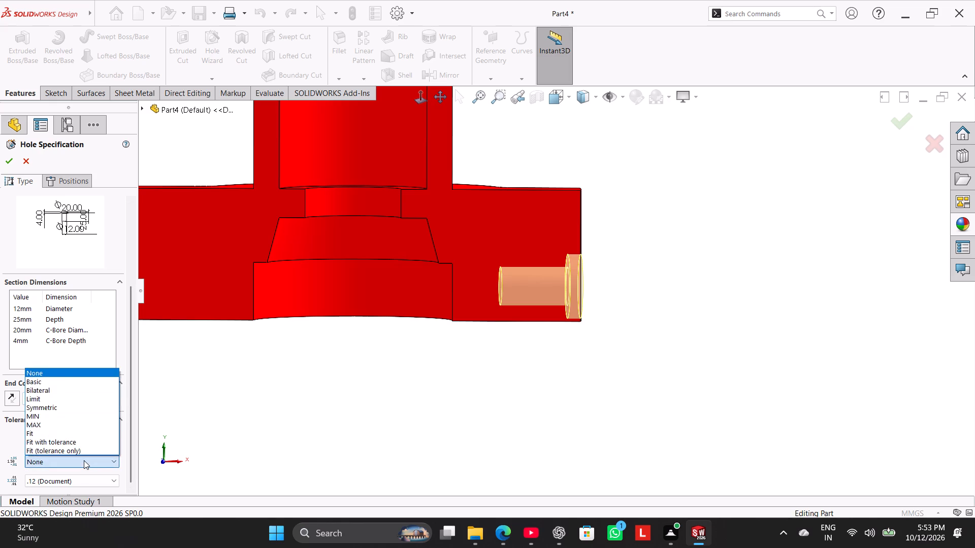
double_click(84, 460)
click(84, 460)
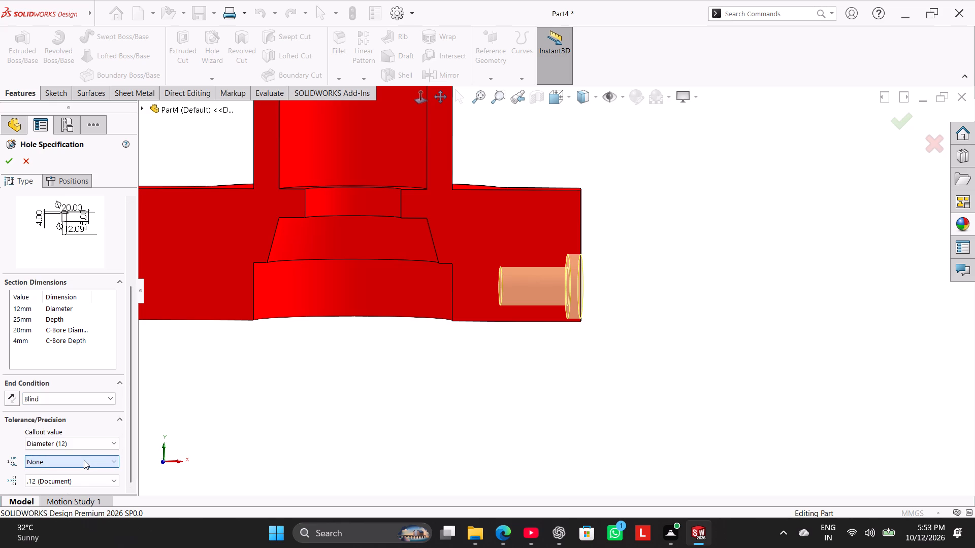
click(80, 475)
click(80, 475)
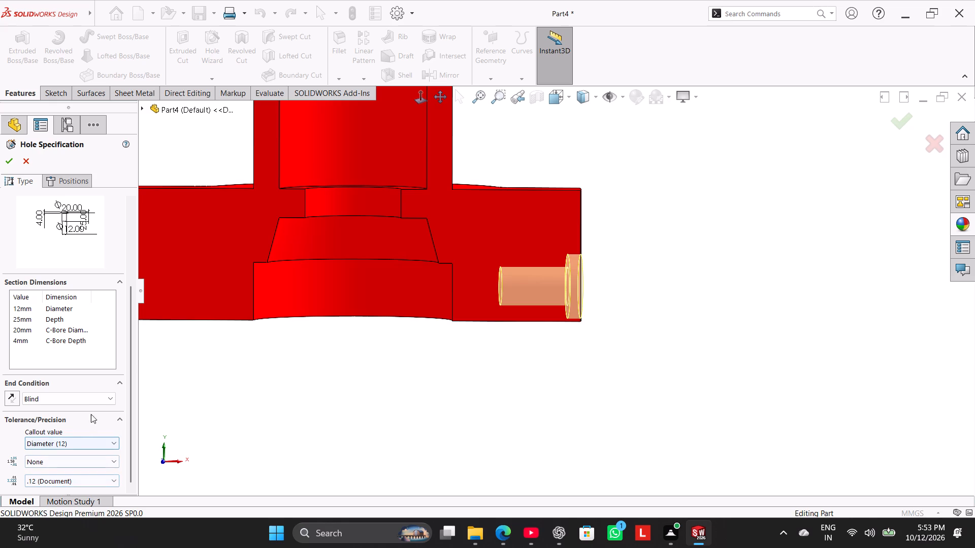
double_click(67, 225)
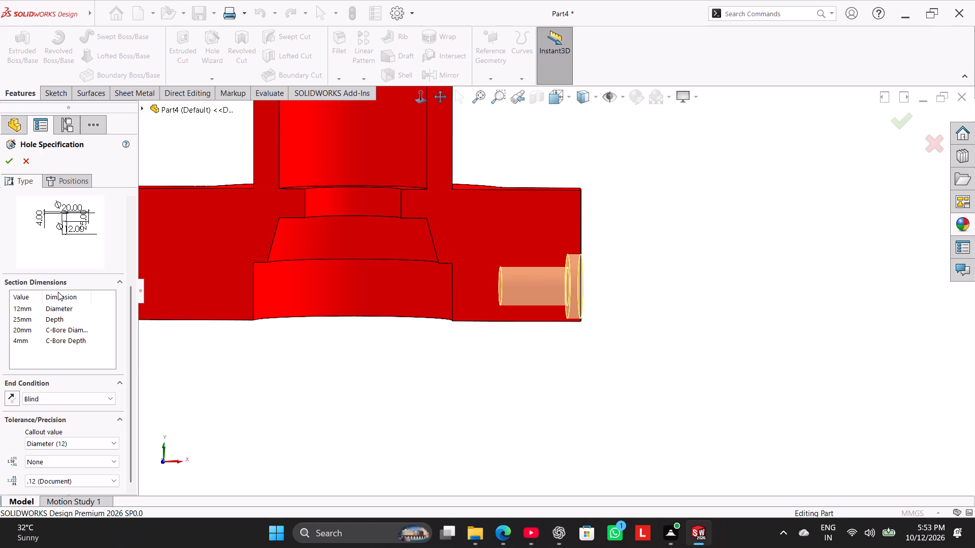
Finish editing the lug-face hole with its legacy counterbored definition and clear the selection.
click(5, 162)
click(182, 347)
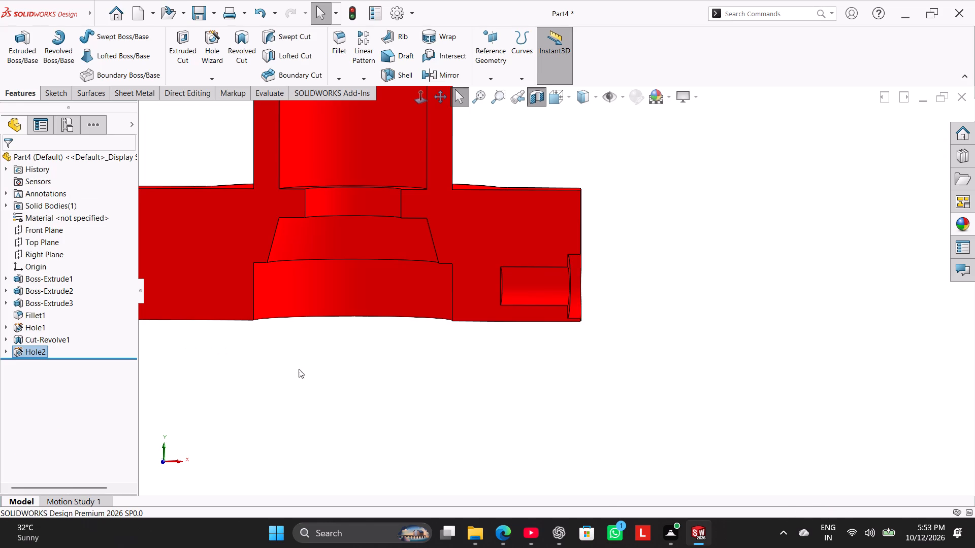
Turn off the section view and inspect the counterbored hole in the lug face on the whole part.
middle_drag(302, 370, 225, 368)
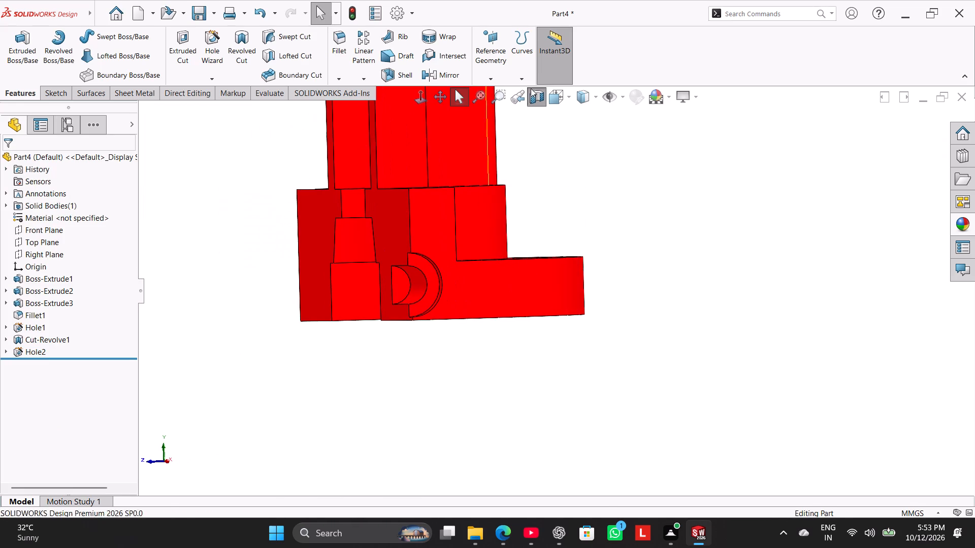
click(539, 93)
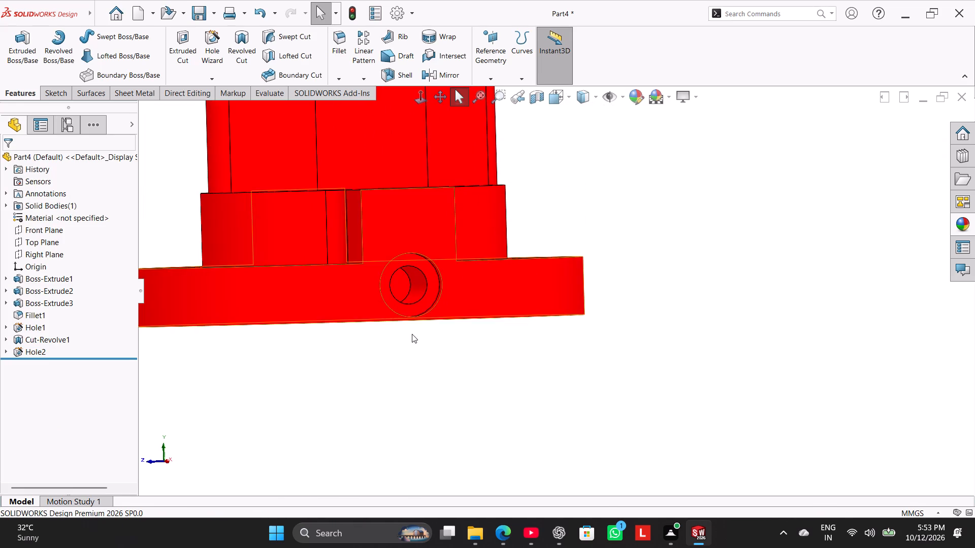
middle_drag(412, 335, 381, 359)
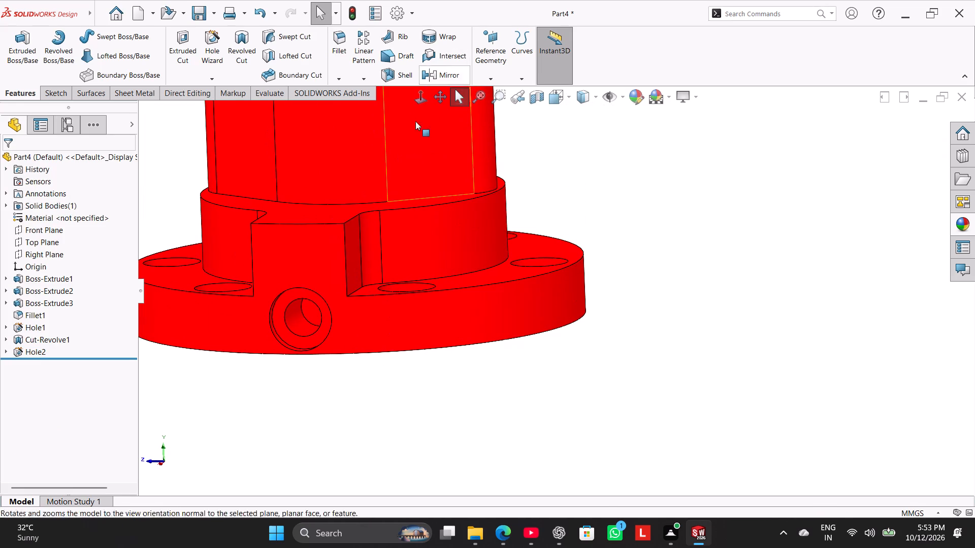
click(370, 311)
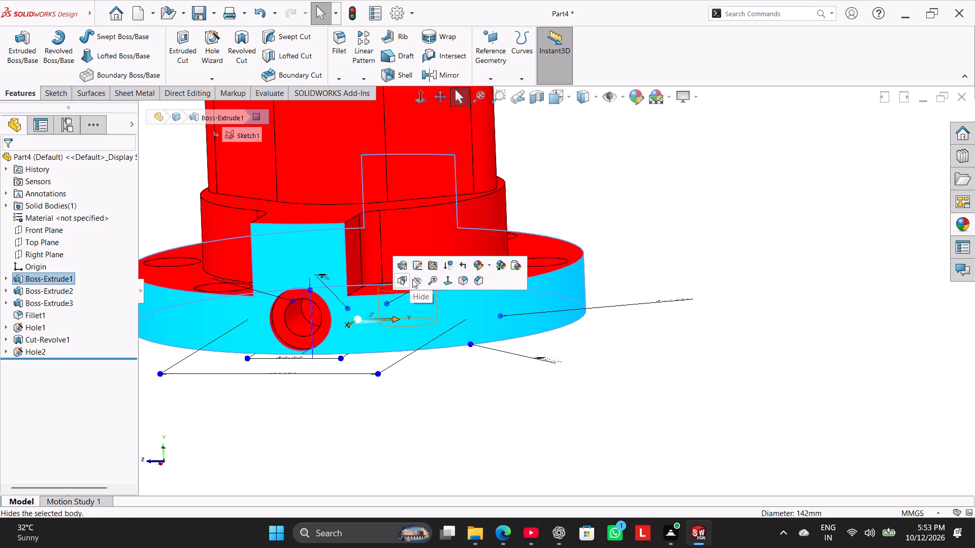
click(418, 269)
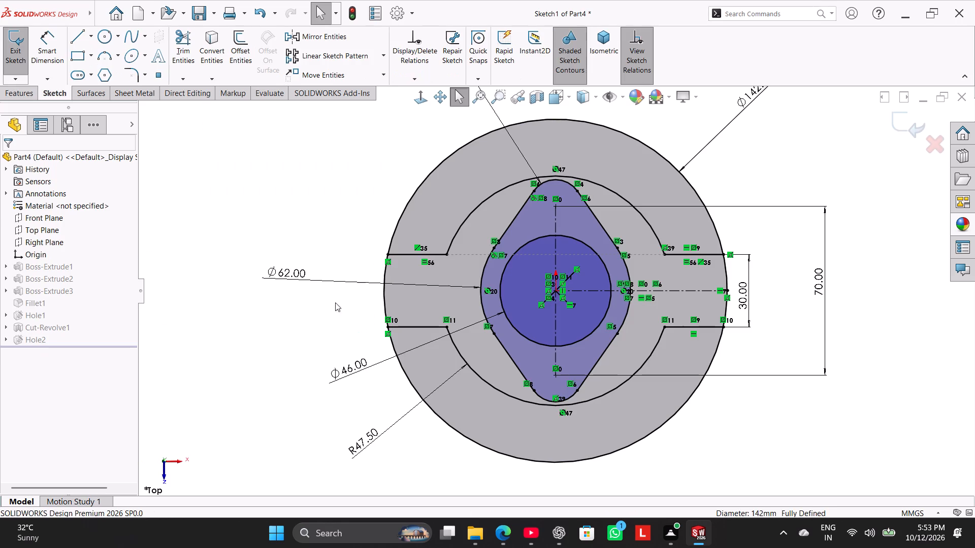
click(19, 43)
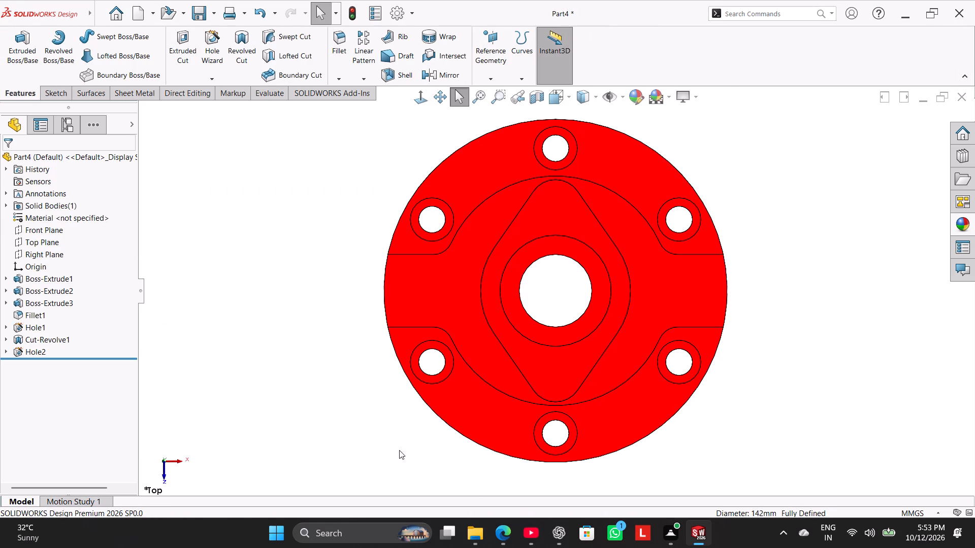
Sketch a circle about 7 mm in diameter on the Right Plane, centred on the lug-face hole's axis.
middle_drag(400, 424, 403, 235)
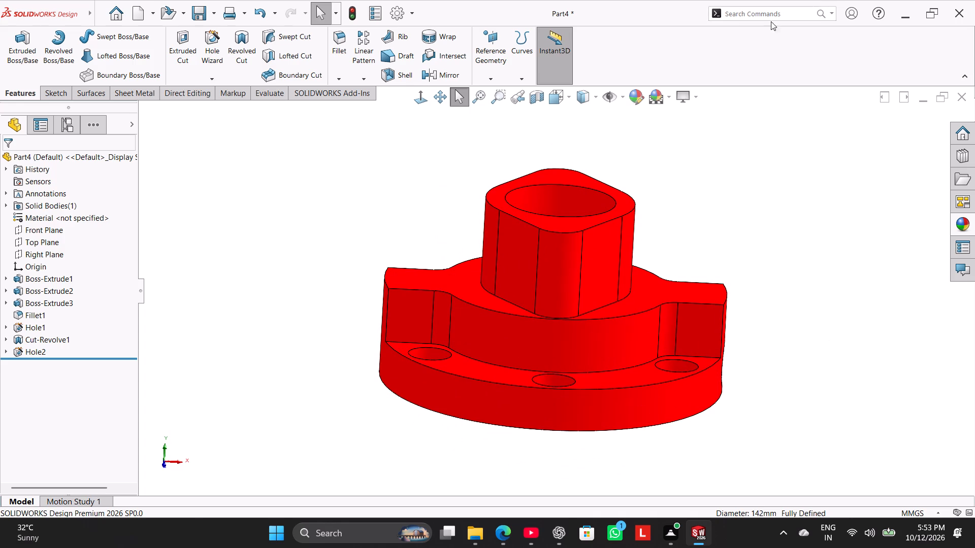
click(27, 255)
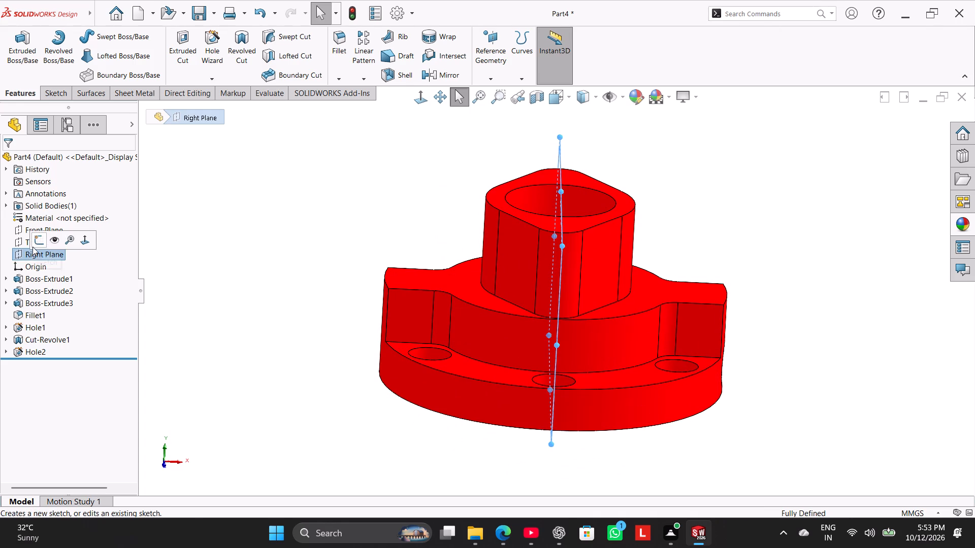
click(39, 233)
click(130, 287)
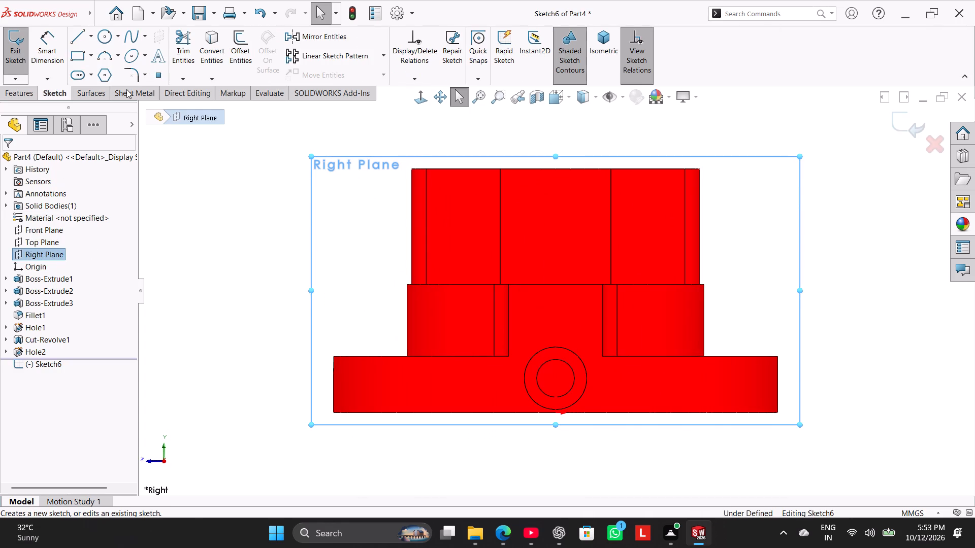
click(107, 36)
scroll(533, 447, down, 3)
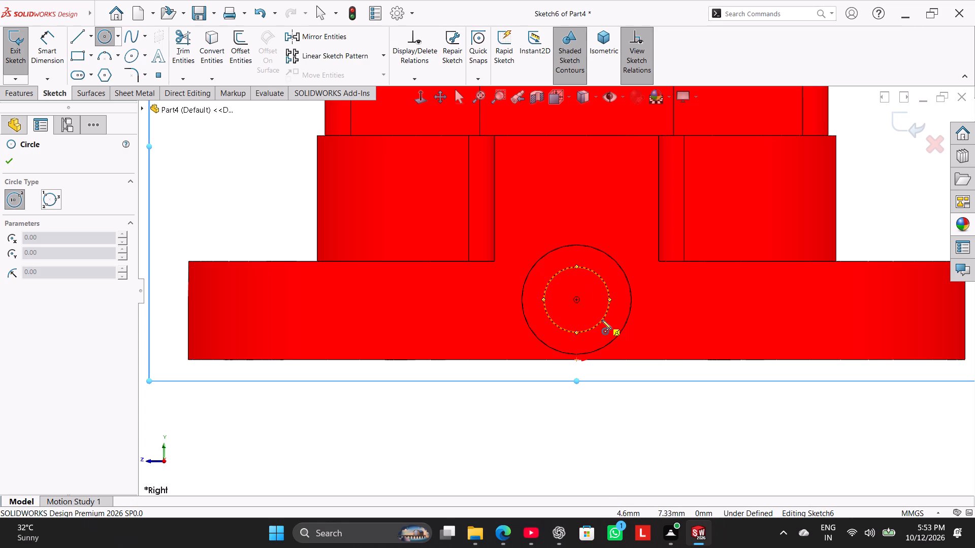
click(574, 297)
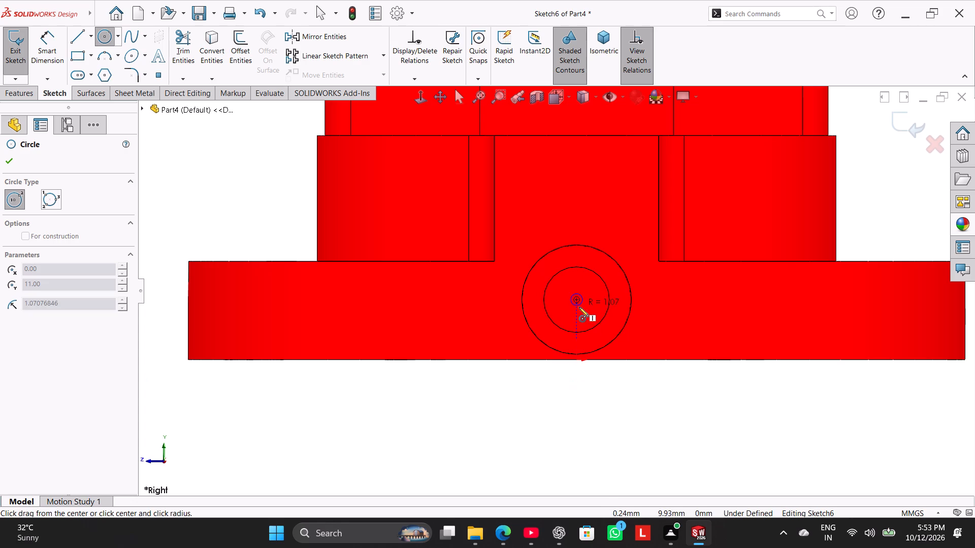
click(583, 318)
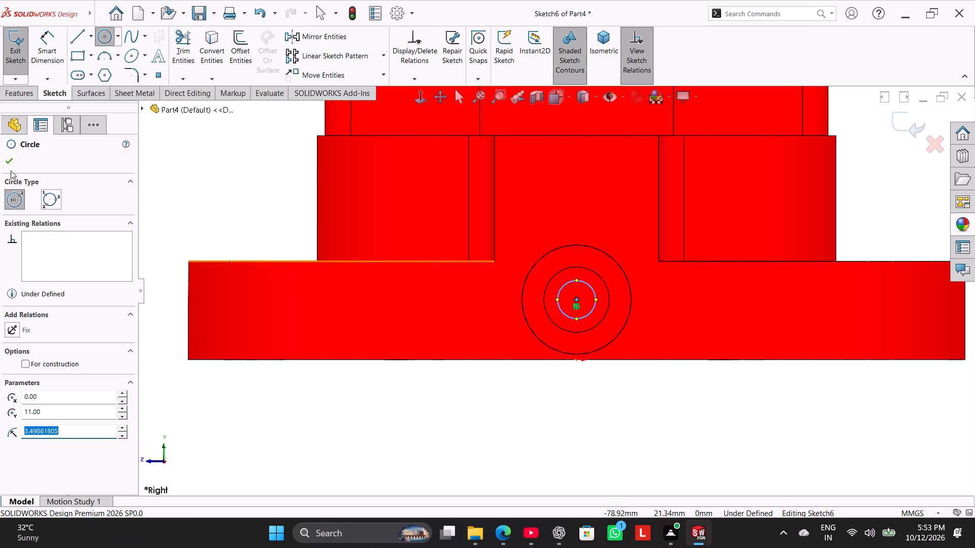
Dimension the new circle's diameter to 5 mm.
click(44, 59)
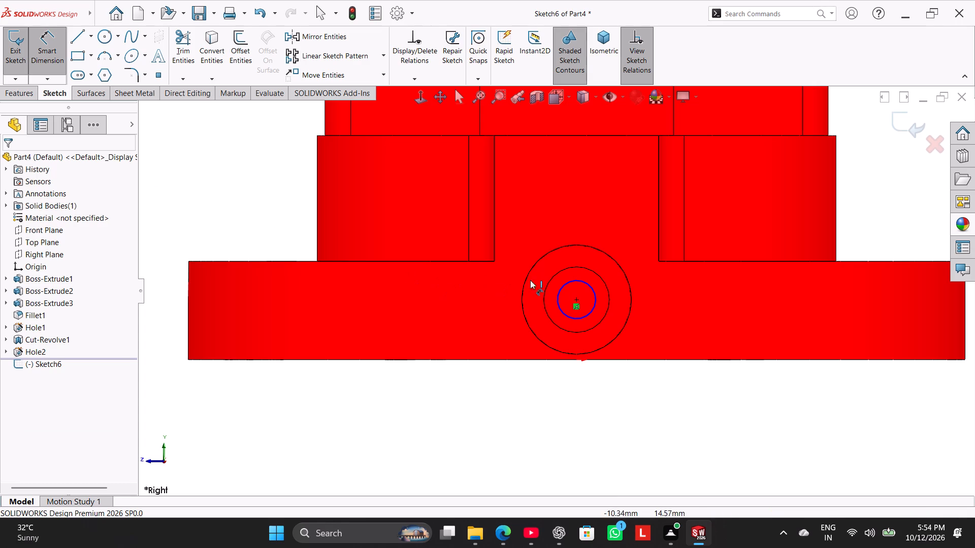
click(571, 282)
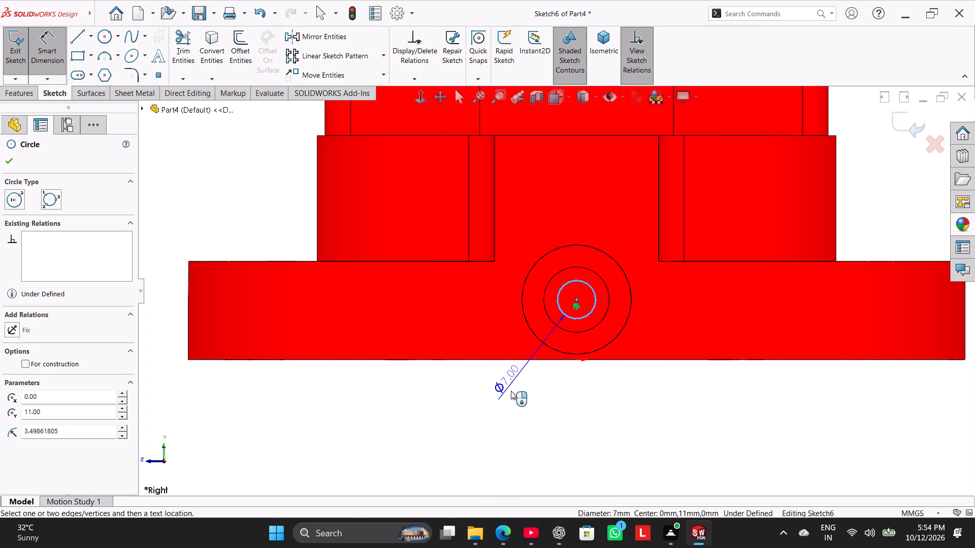
click(511, 395)
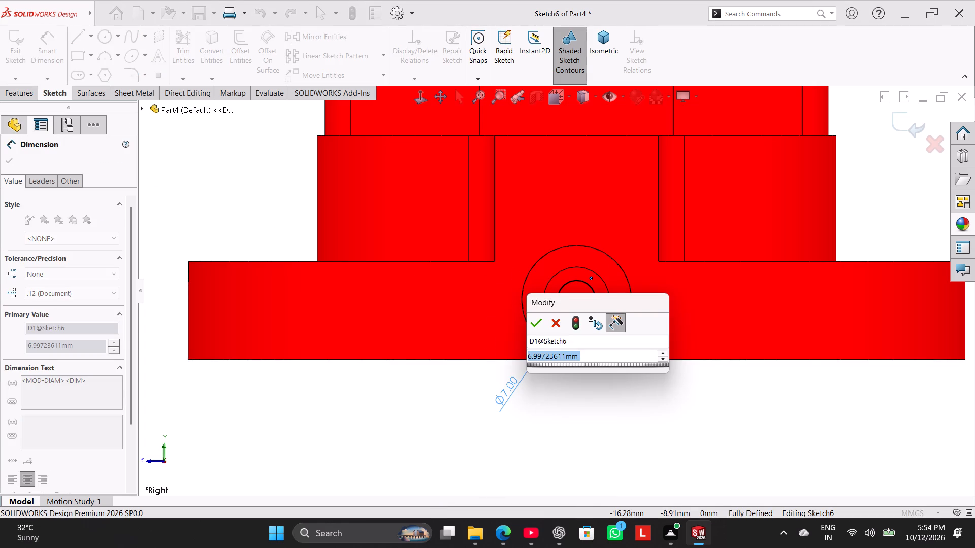
key(5)
key(Return)
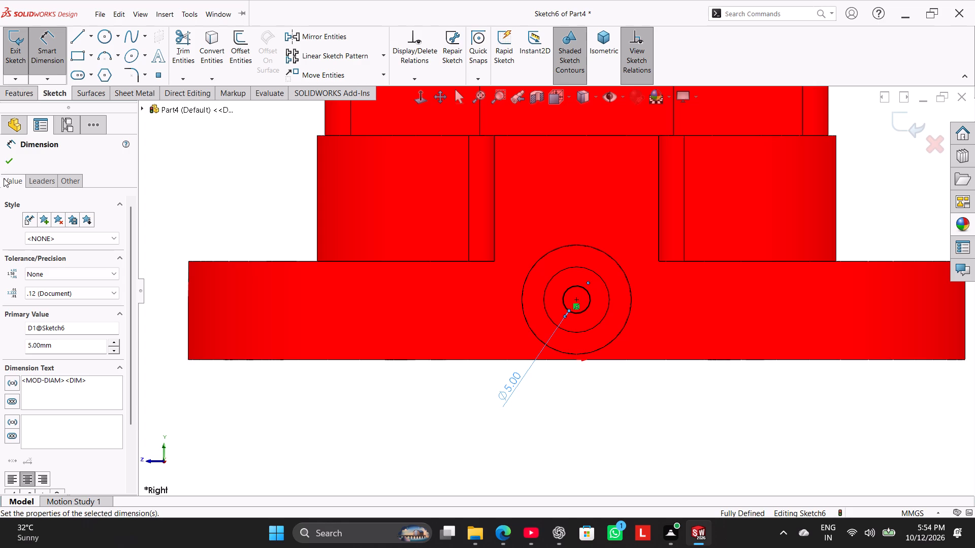
click(16, 164)
click(178, 153)
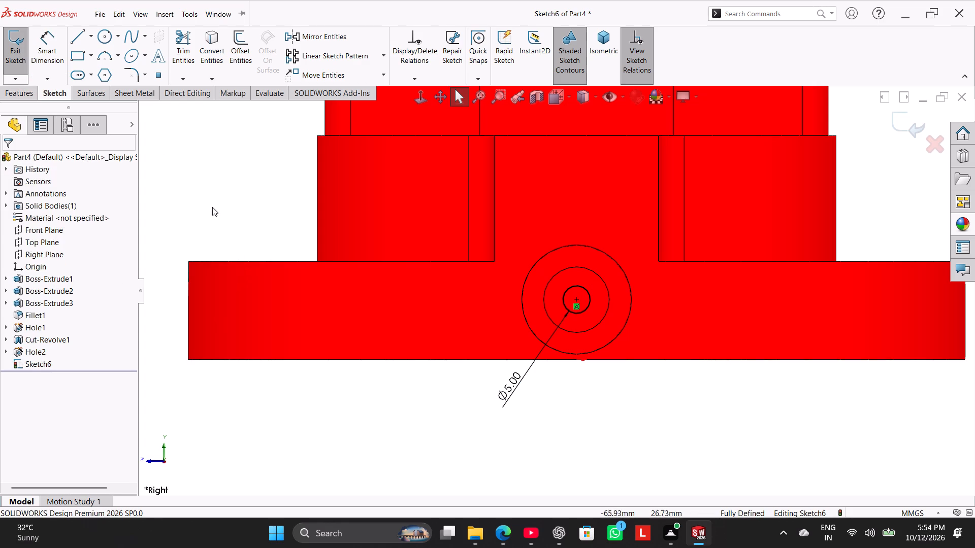
Cut-extrude the 5 mm circle with the Through All - Both end condition from the sketch plane.
click(18, 93)
click(167, 48)
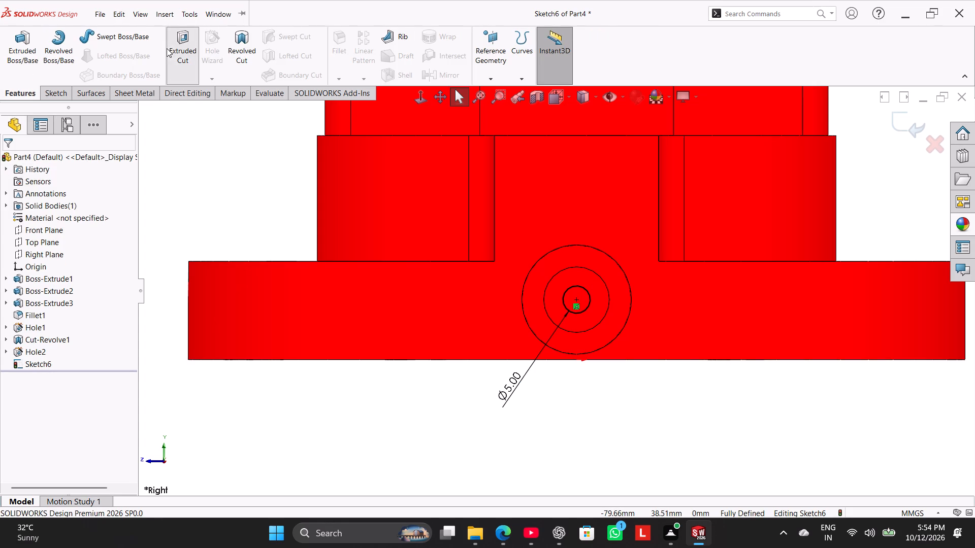
middle_drag(238, 171, 289, 226)
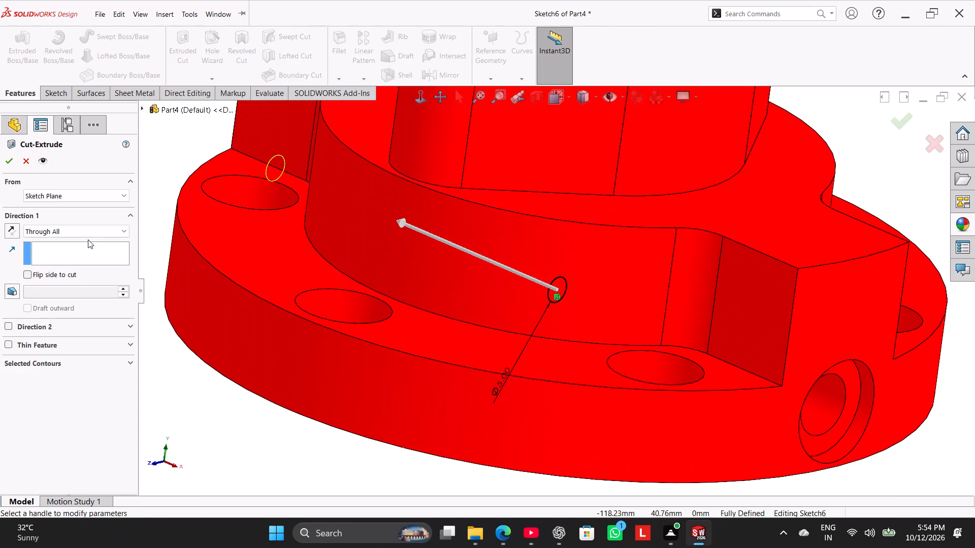
click(88, 236)
click(93, 263)
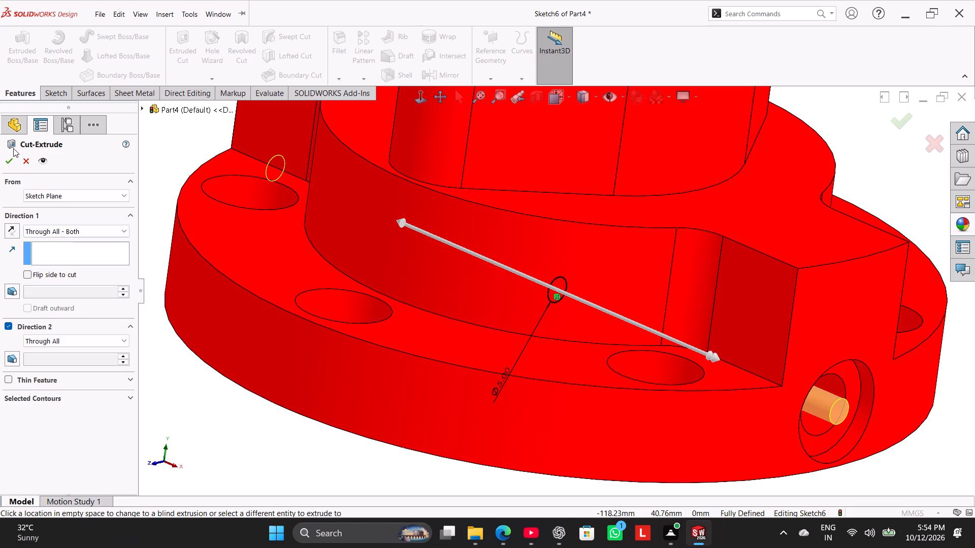
click(12, 152)
click(8, 162)
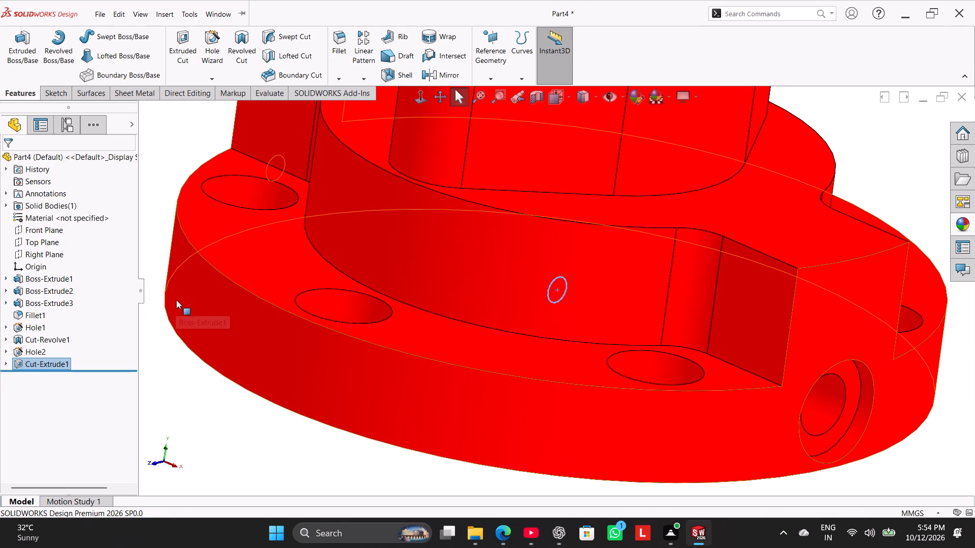
Section the part on the Front Plane and view it face-on to check the horizontal through hole.
right_click(276, 354)
right_drag(193, 413, 275, 357)
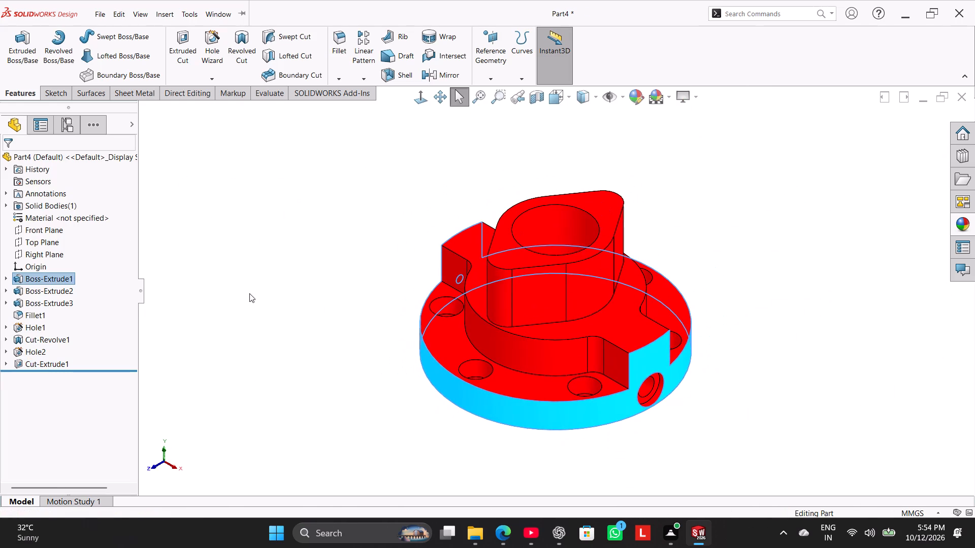
click(248, 292)
click(540, 100)
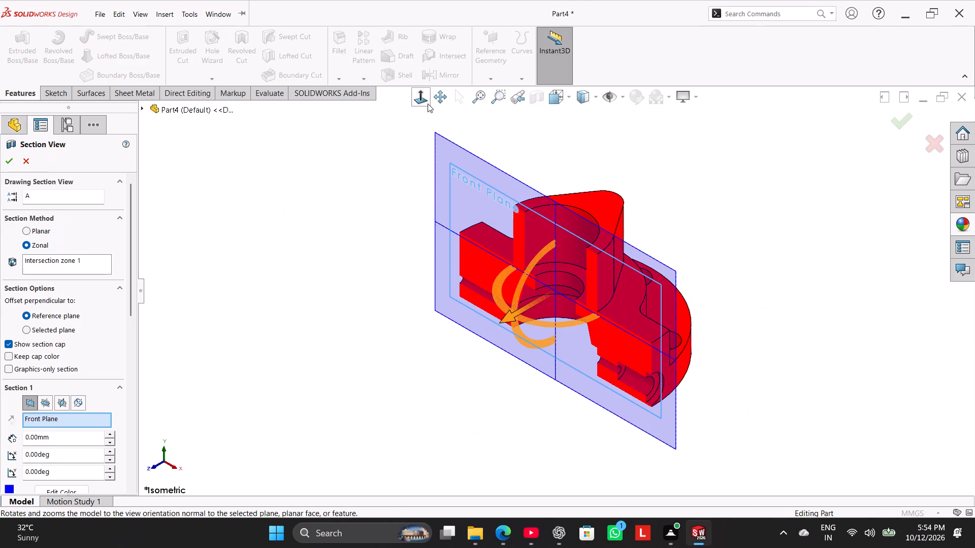
click(426, 104)
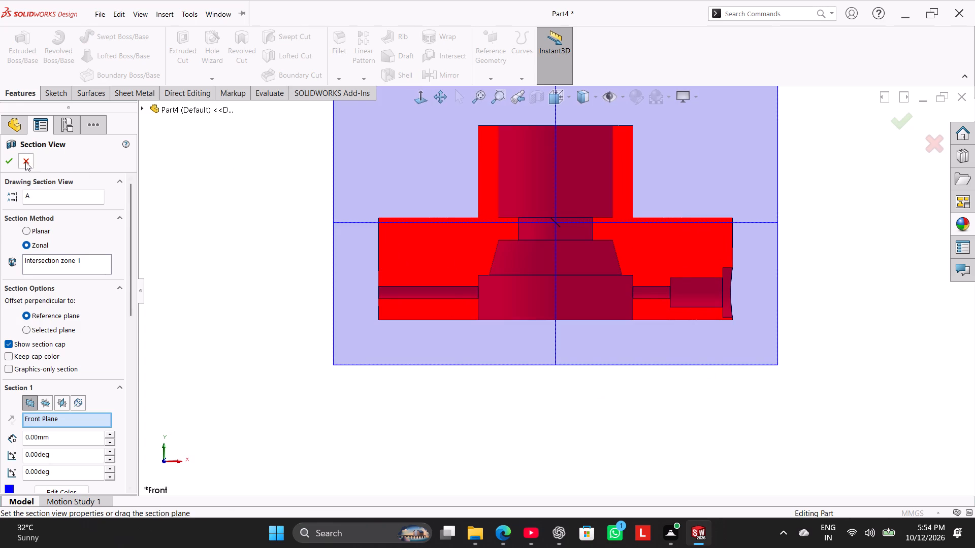
click(12, 157)
click(223, 206)
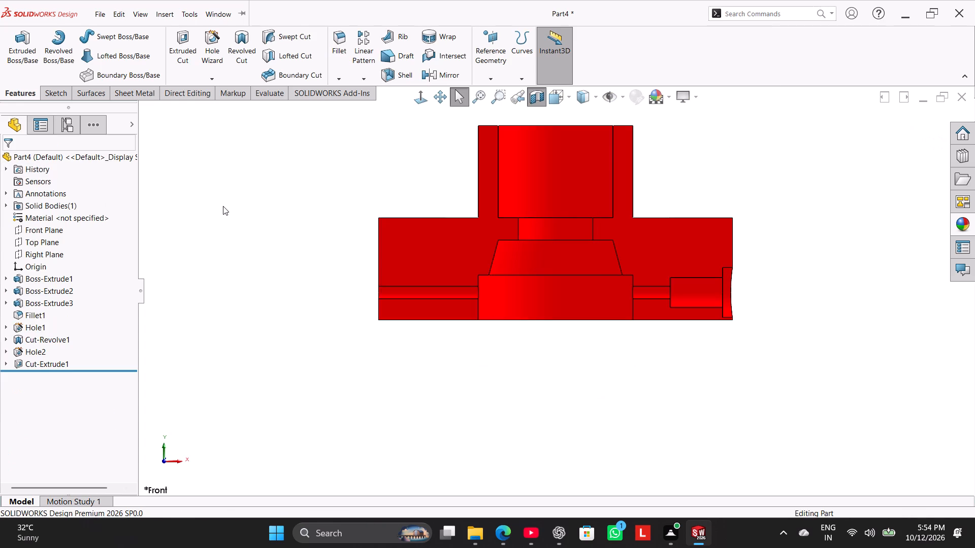
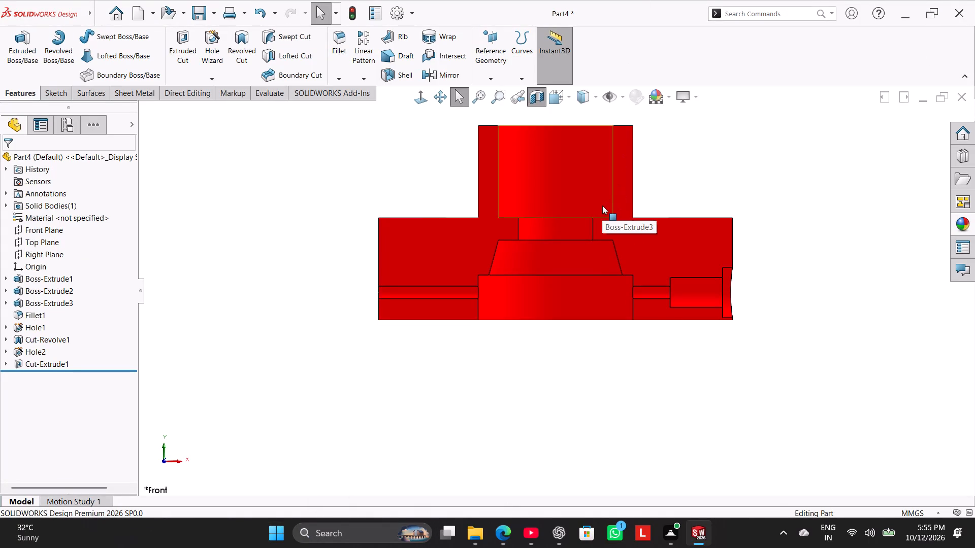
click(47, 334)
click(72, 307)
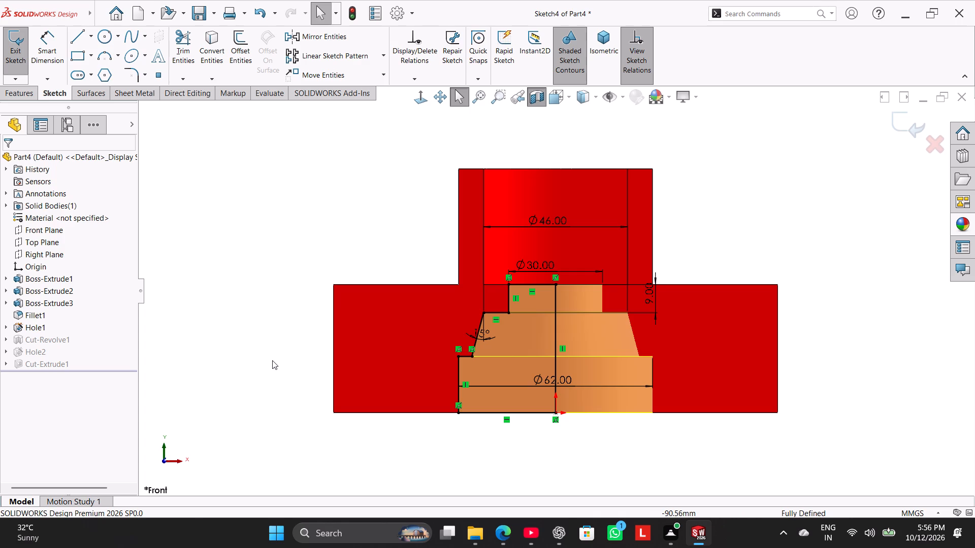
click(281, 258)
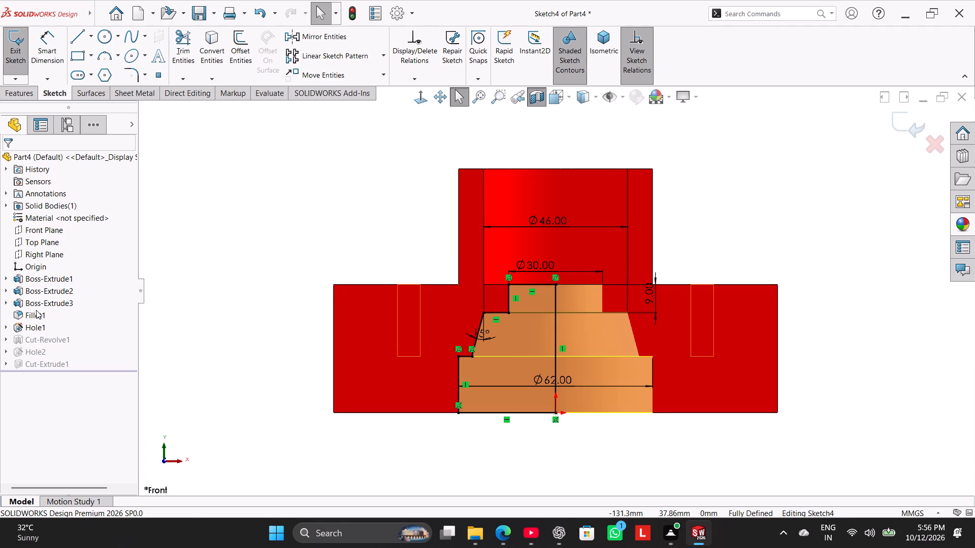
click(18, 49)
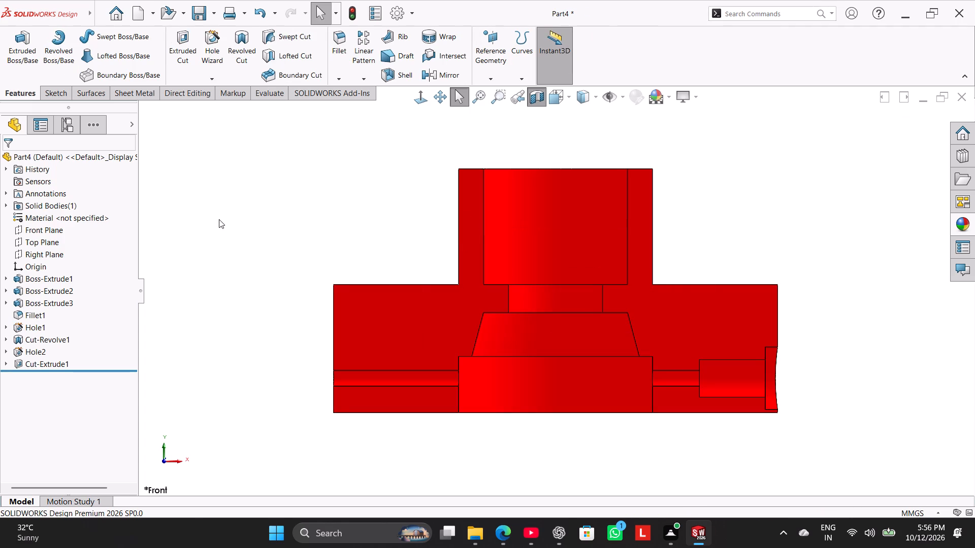
Edit the counterbored lug-face hole's position by setting its centre point's Y coordinate to 18 mm.
middle_drag(269, 261, 217, 286)
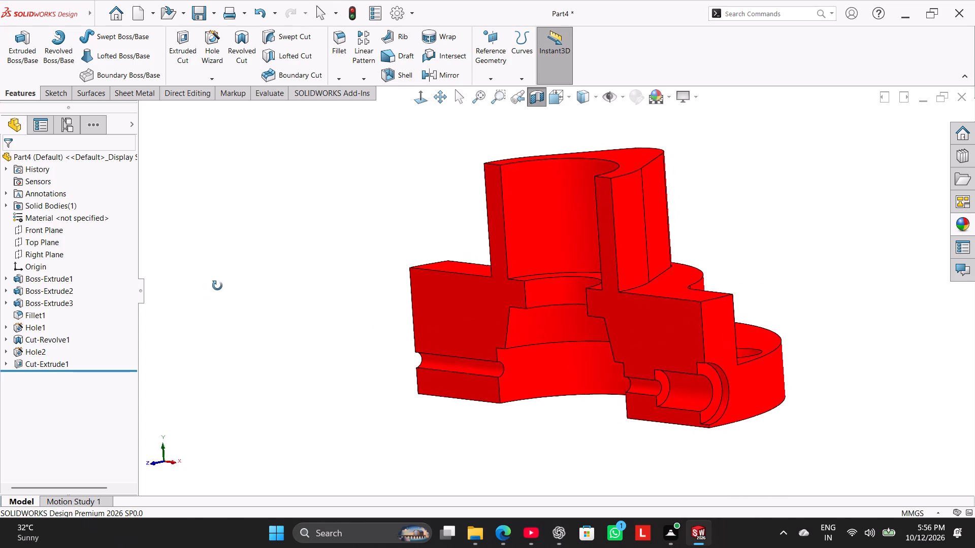
middle_drag(217, 286, 180, 292)
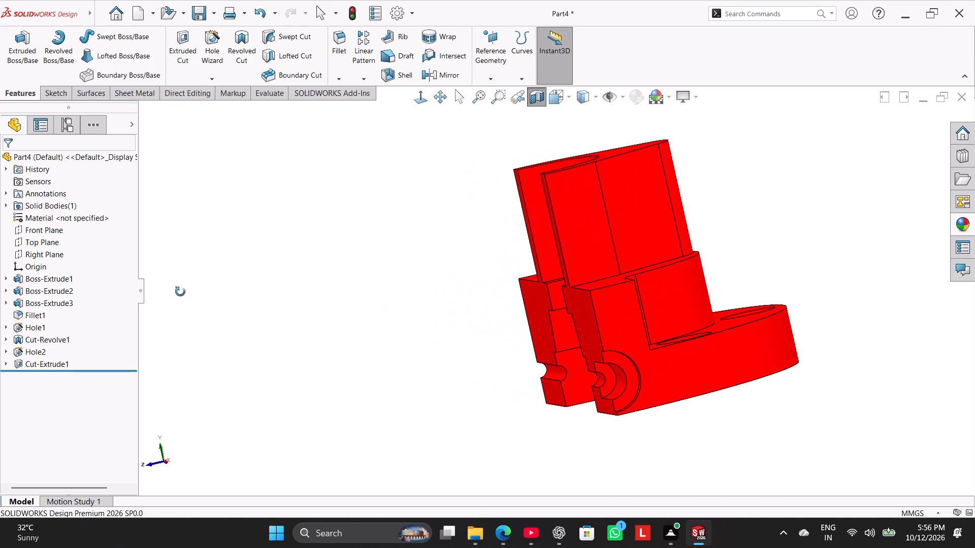
middle_drag(180, 292, 171, 287)
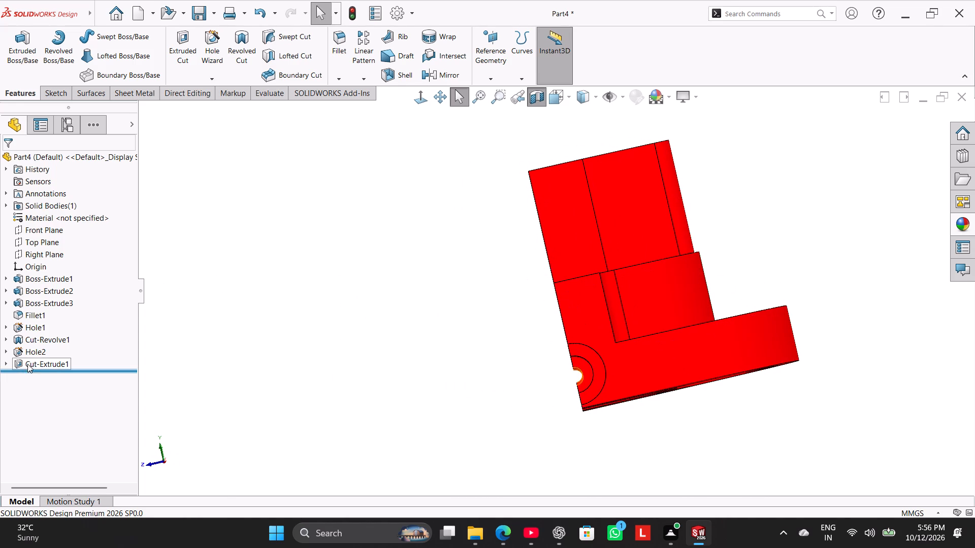
right_click(33, 354)
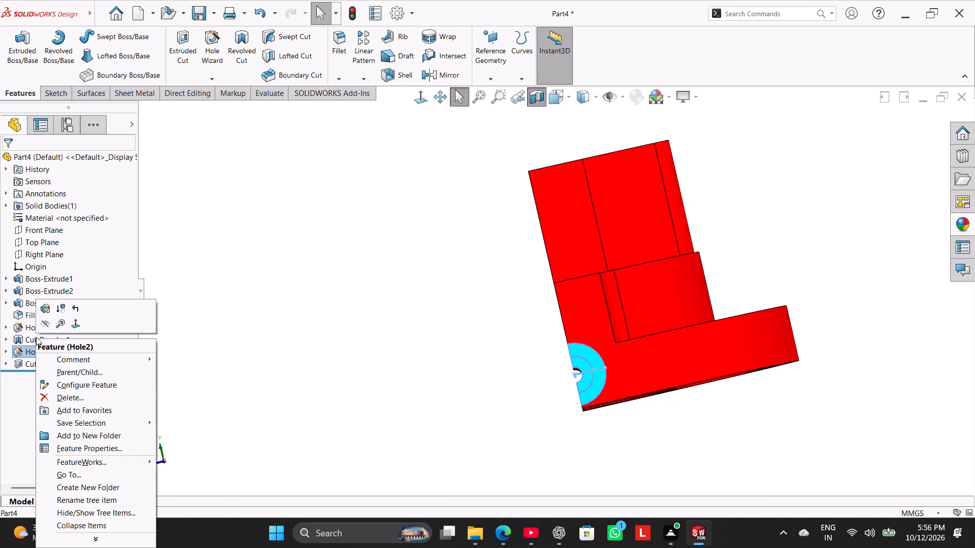
click(48, 306)
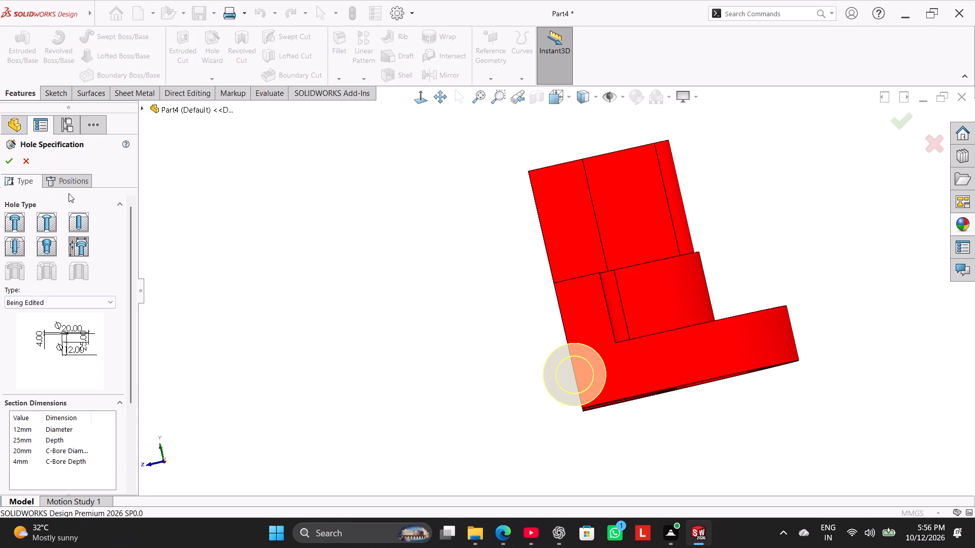
click(69, 182)
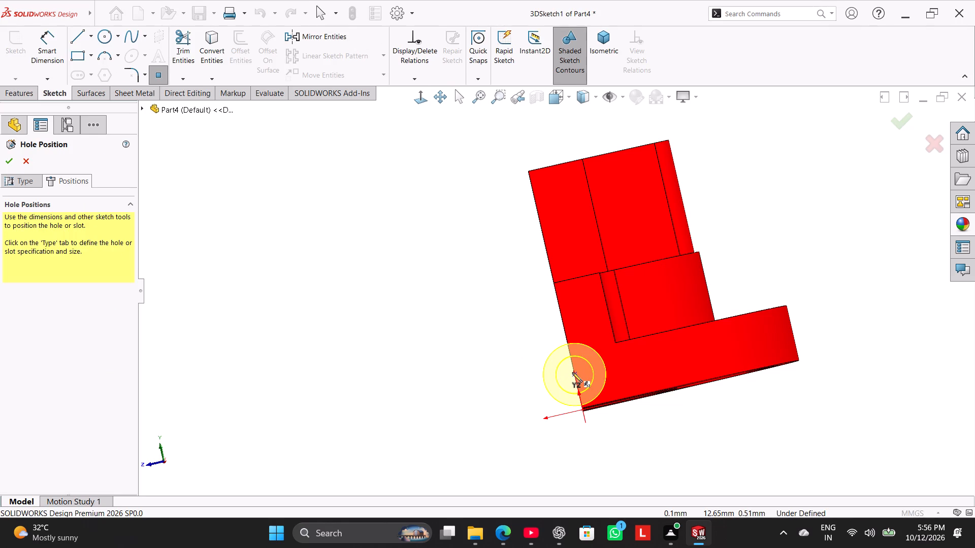
click(573, 374)
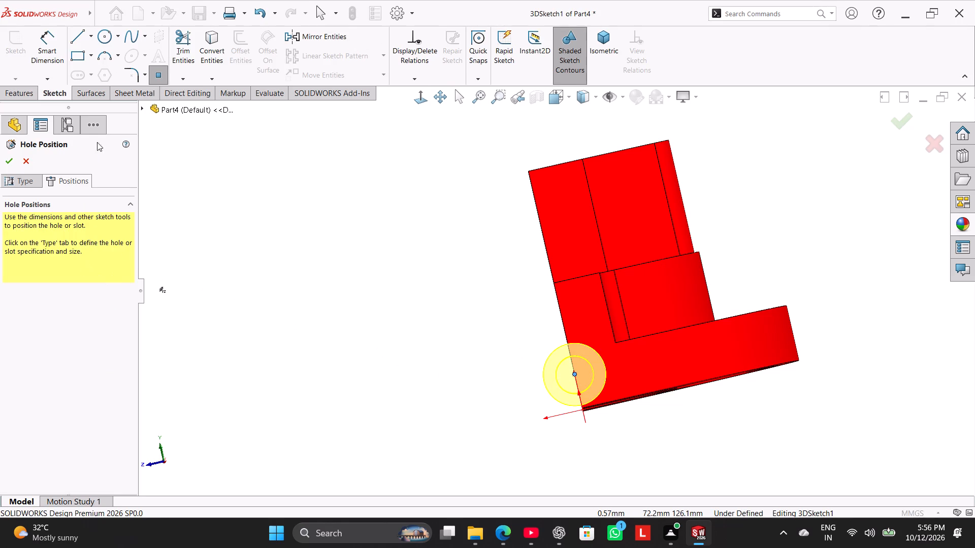
click(57, 43)
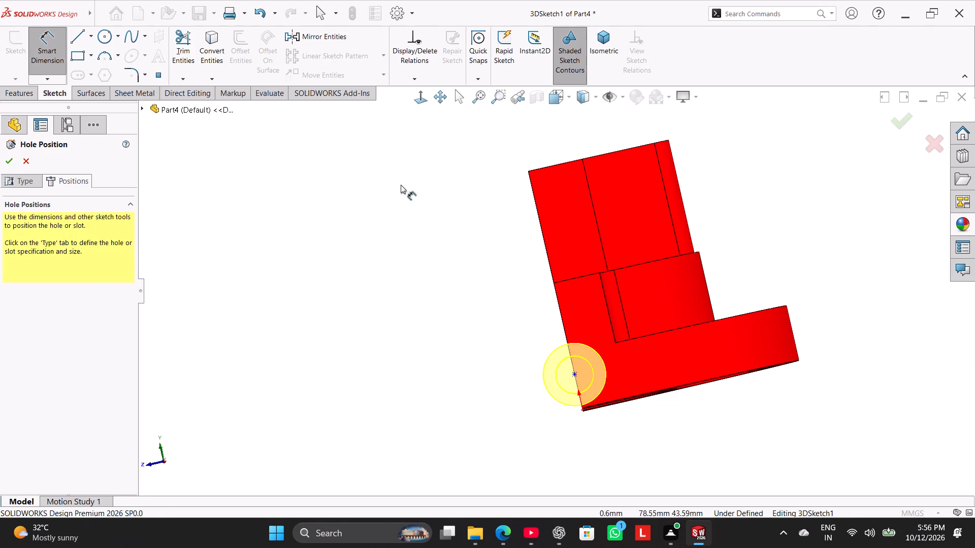
click(418, 98)
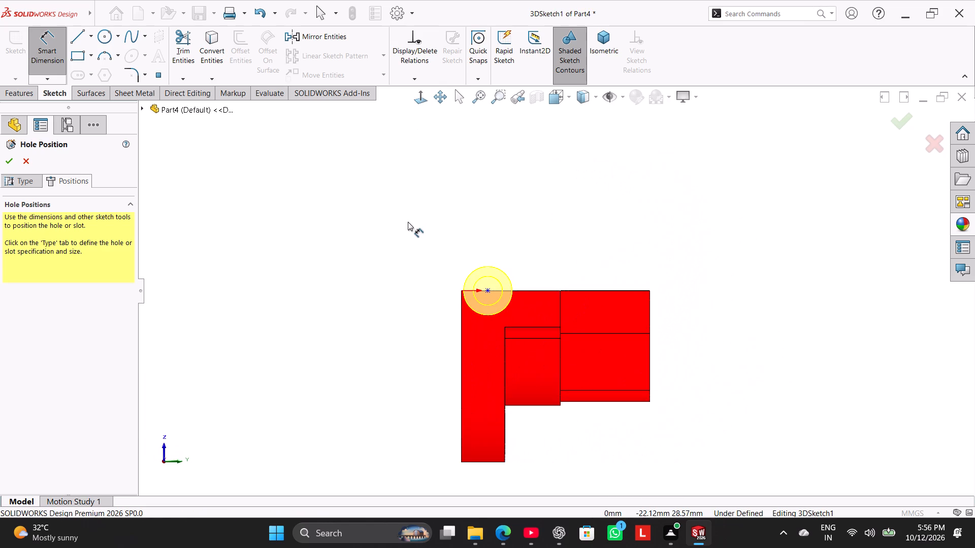
click(408, 222)
click(427, 100)
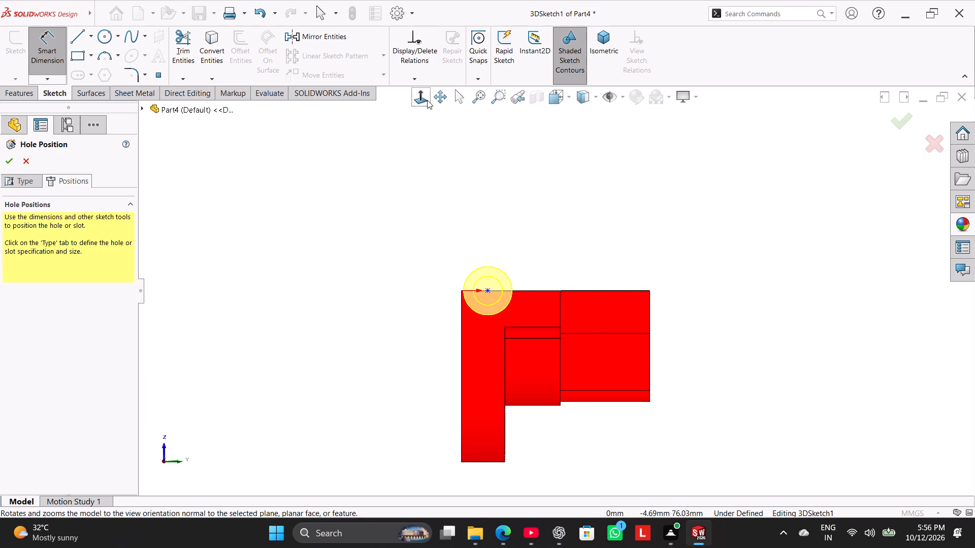
click(416, 96)
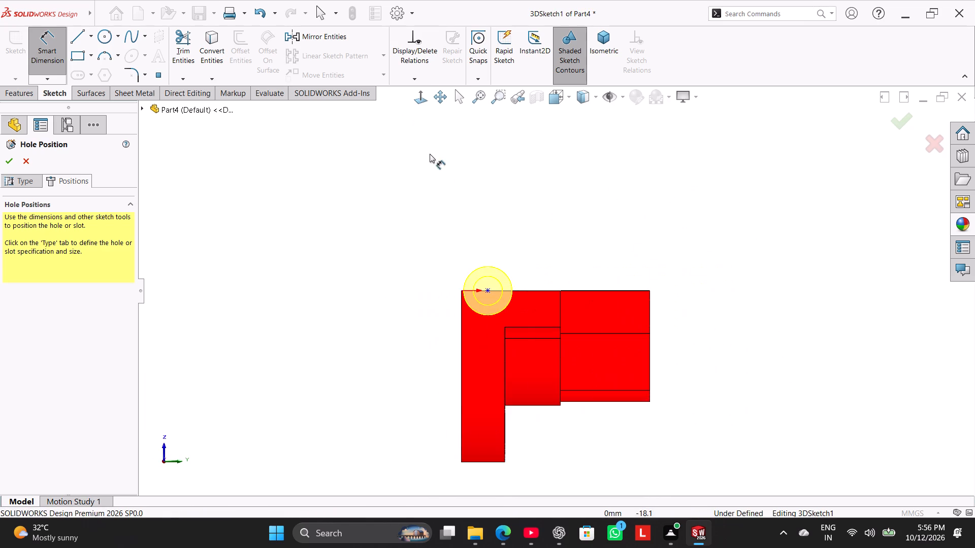
scroll(518, 256, down, 2)
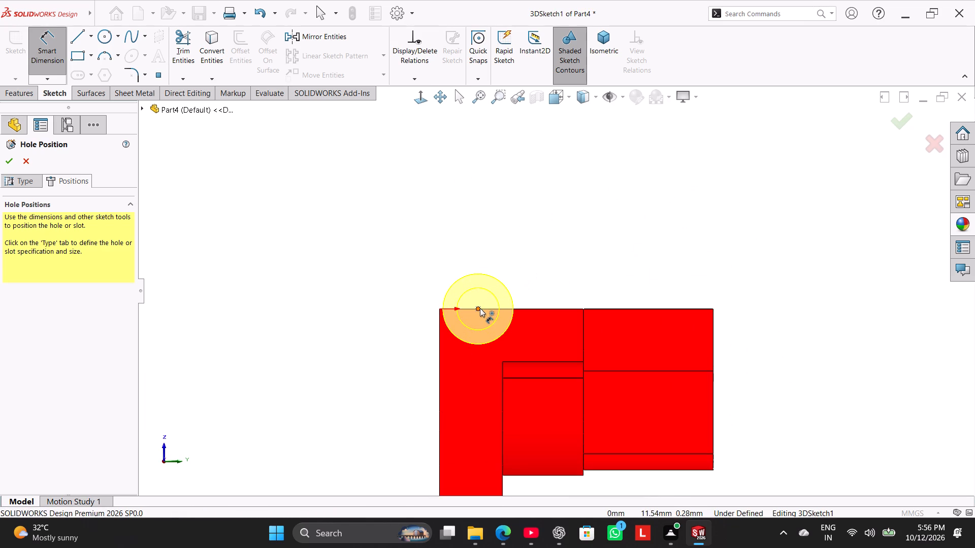
drag(480, 308, 502, 309)
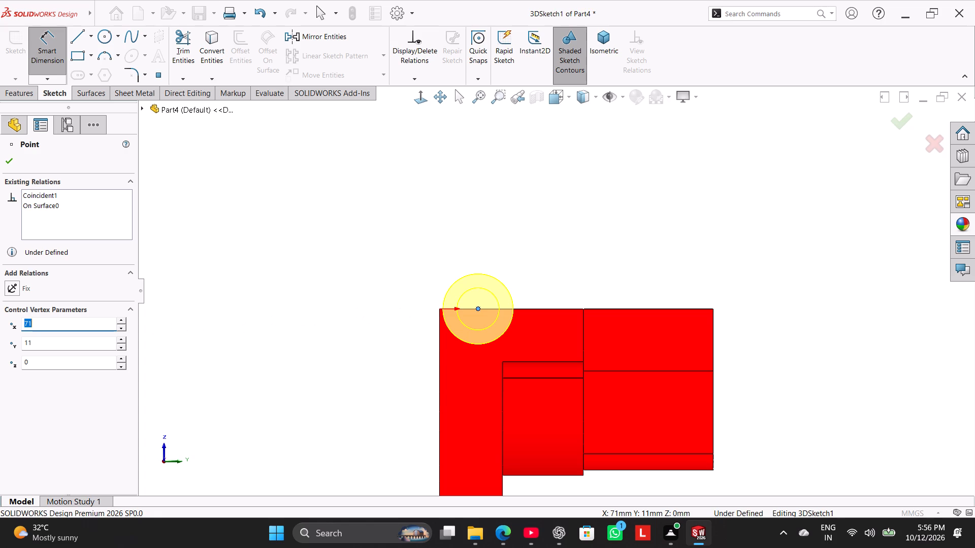
double_click(71, 347)
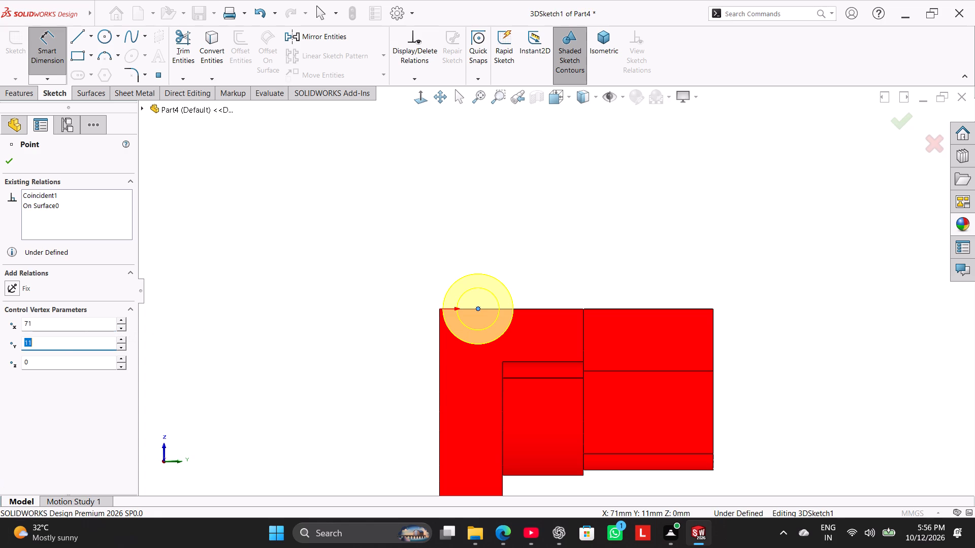
key(1)
key(8)
key(Return)
right_drag(544, 352, 144, 497)
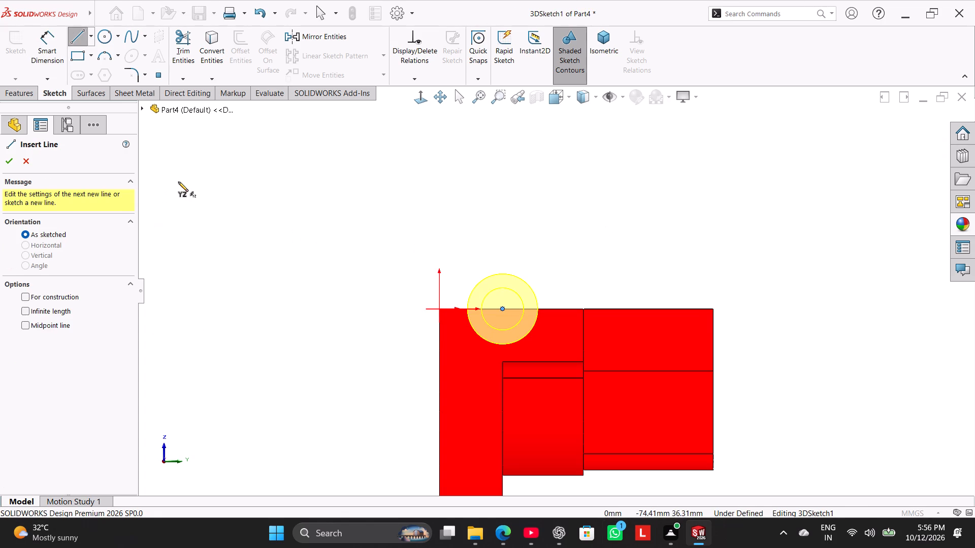
click(8, 160)
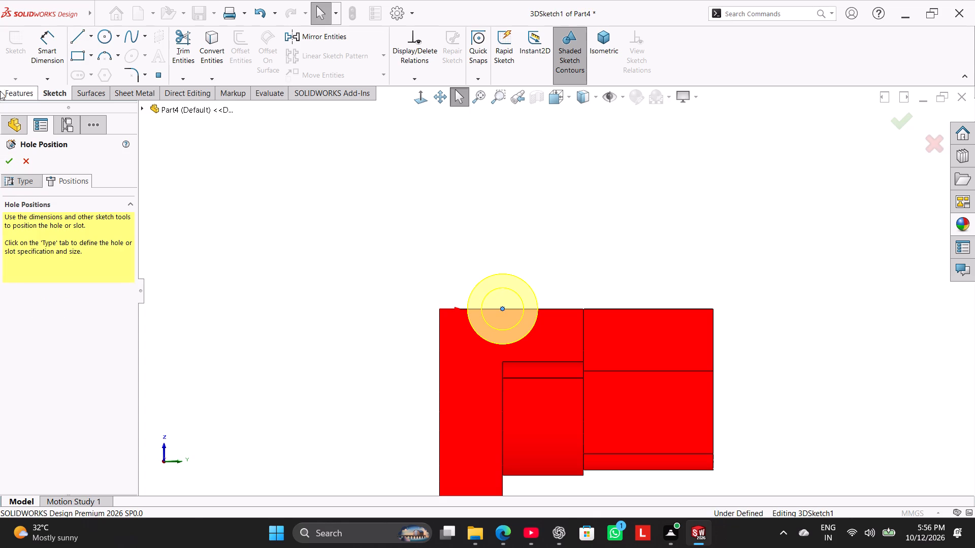
click(13, 157)
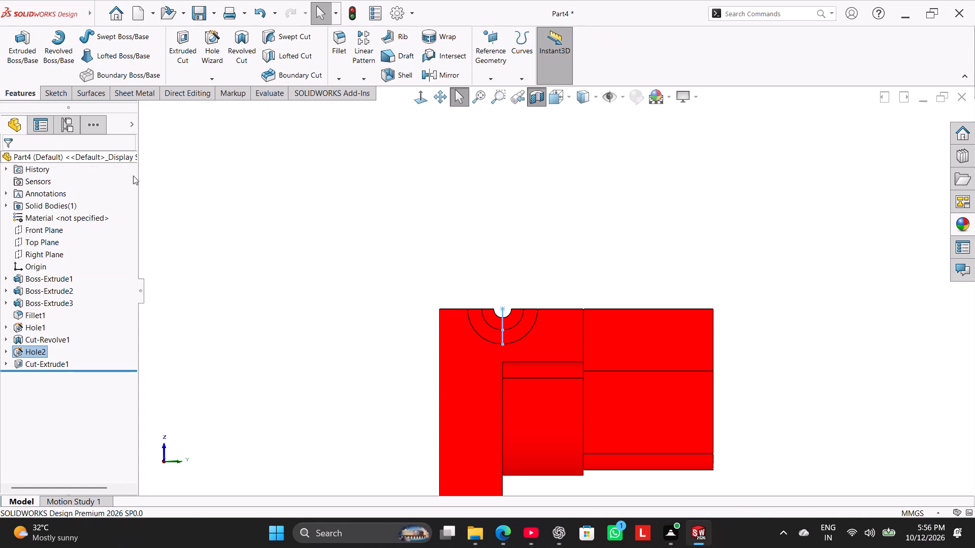
Section the part on the Front Plane again and view it face-on to check the repositioned lug-face hole.
drag(277, 202, 283, 205)
right_drag(302, 268, 663, 165)
click(384, 304)
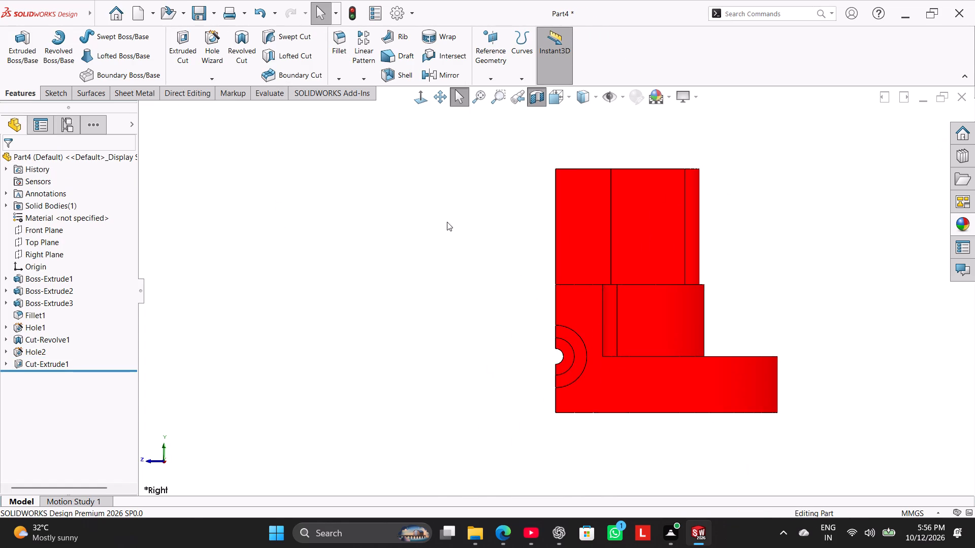
click(421, 105)
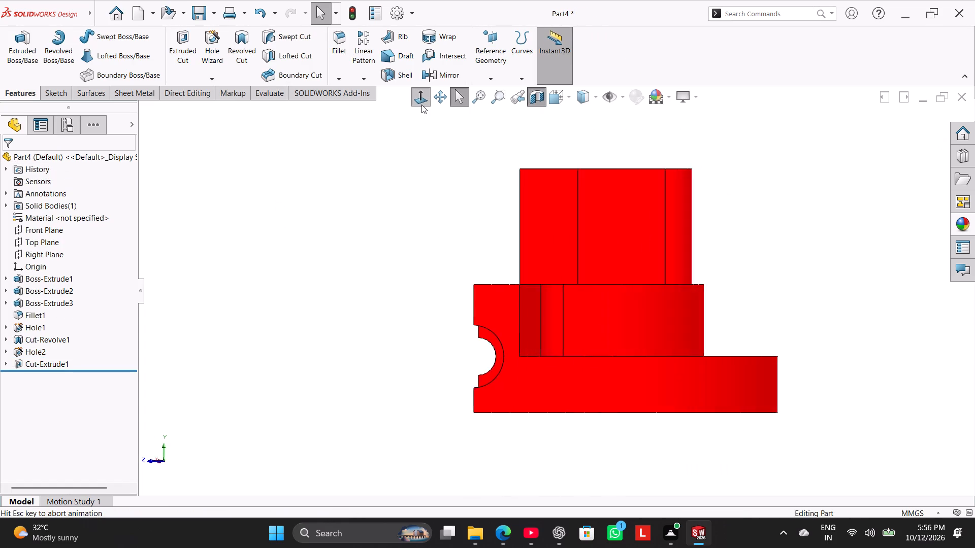
click(421, 105)
click(532, 99)
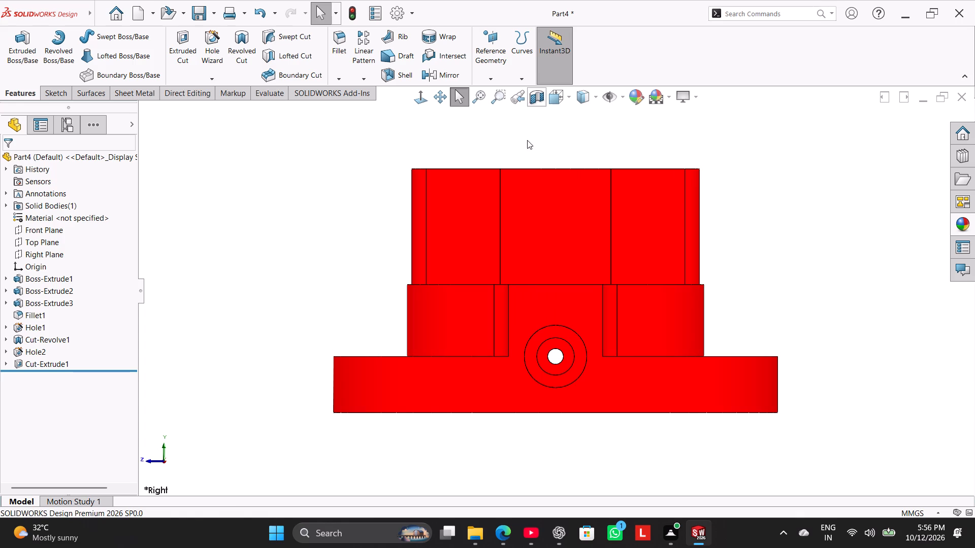
click(528, 99)
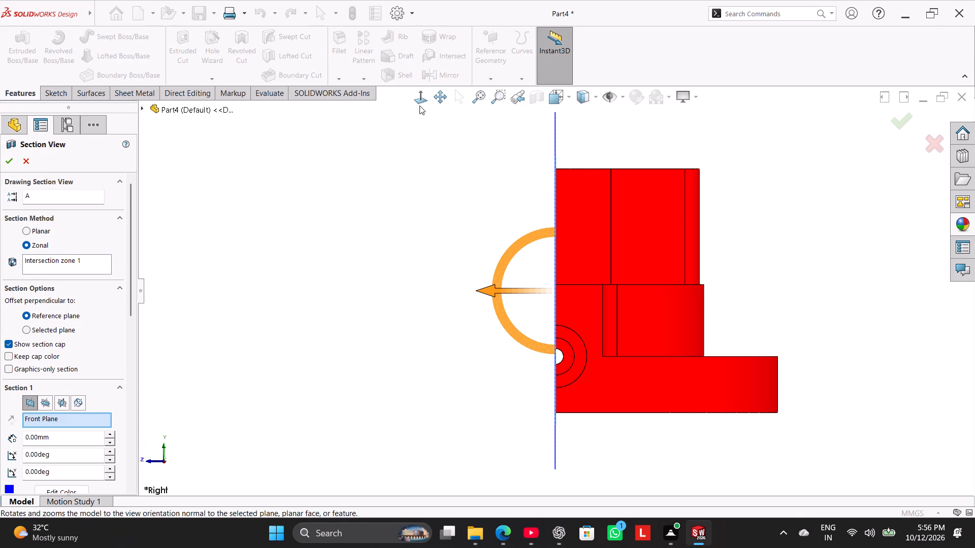
click(419, 105)
click(15, 167)
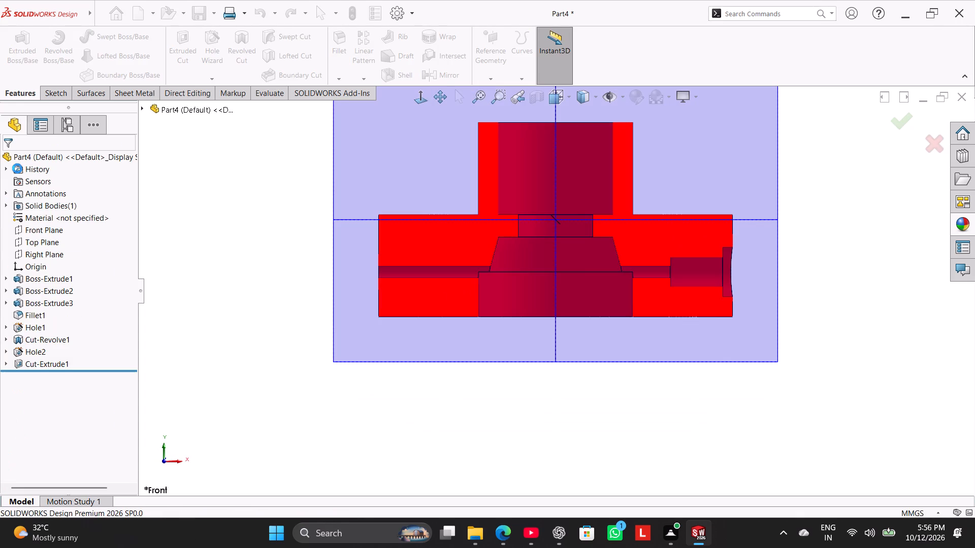
click(450, 391)
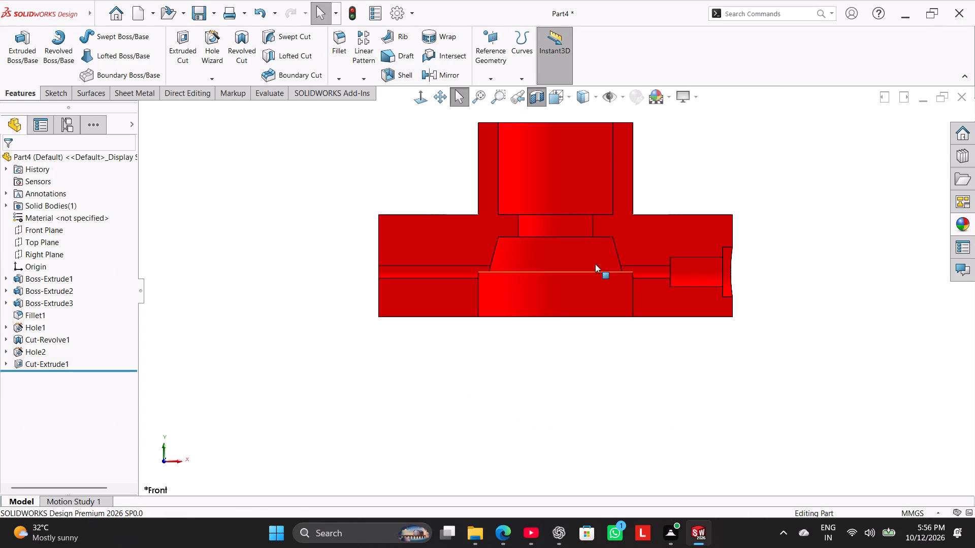
Measure the bore below the lug-face counterbore, first by its cylindrical face and again between its two parallel section edges.
scroll(646, 220, down, 3)
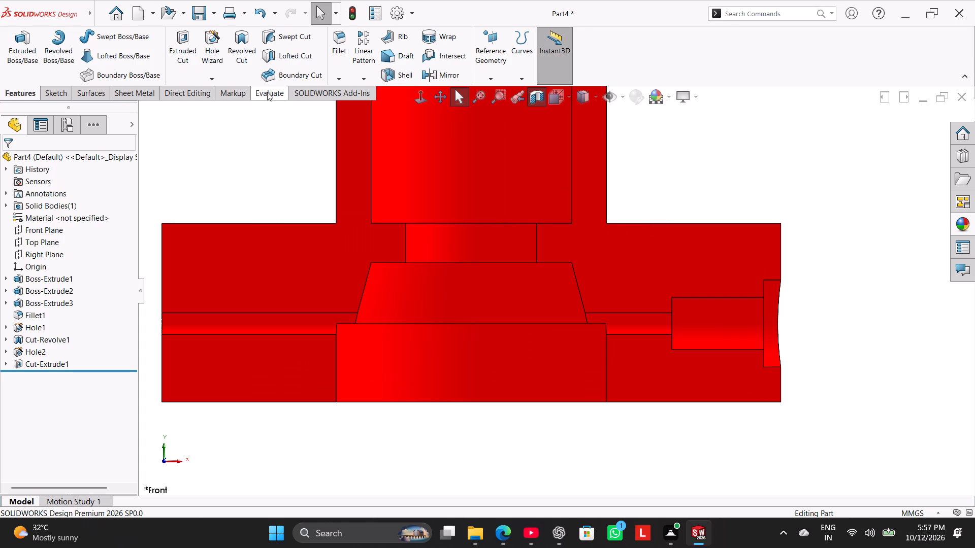
drag(273, 92, 268, 92)
click(146, 41)
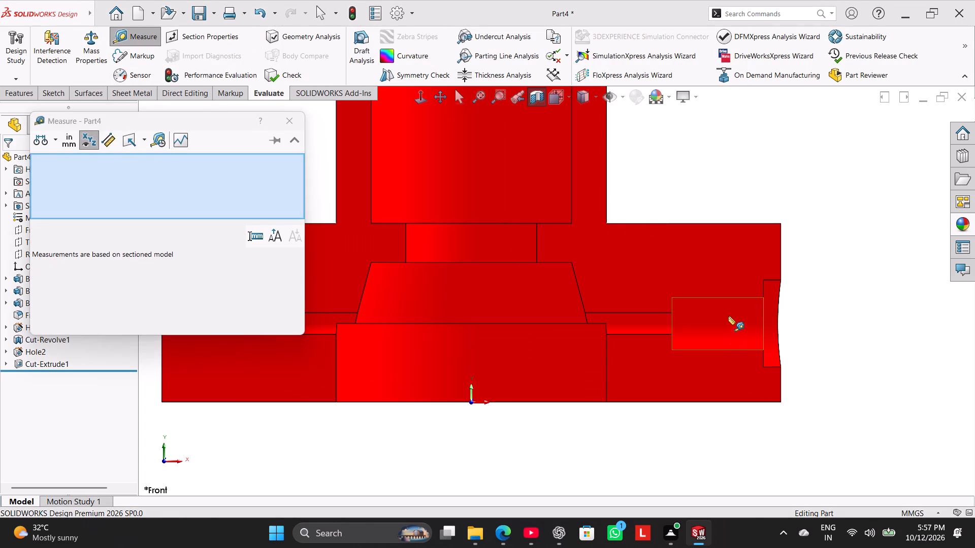
click(728, 316)
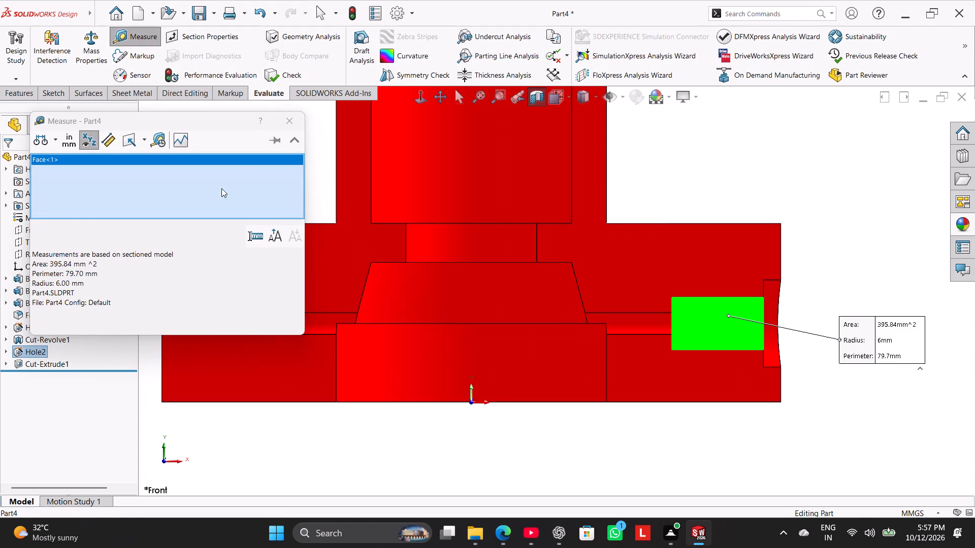
click(295, 117)
click(135, 40)
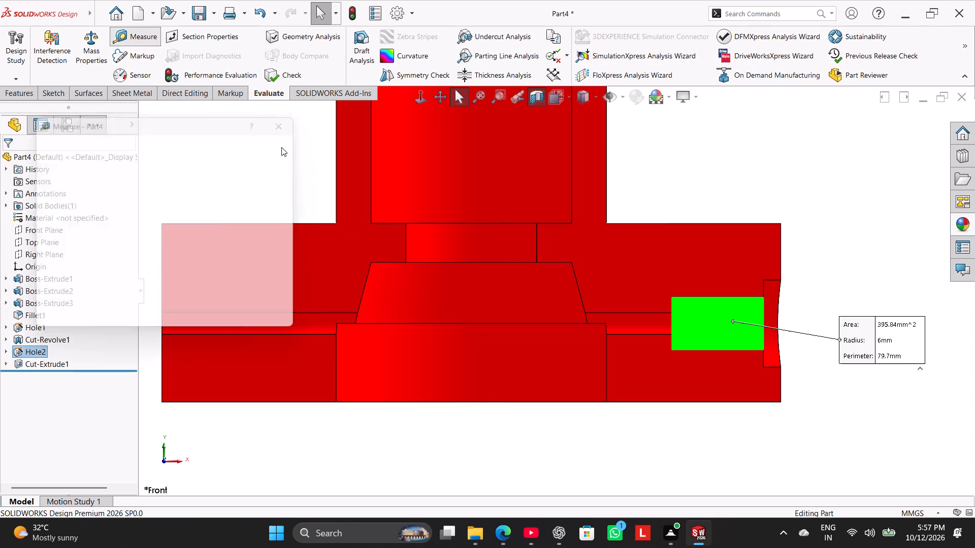
right_click(240, 198)
click(263, 210)
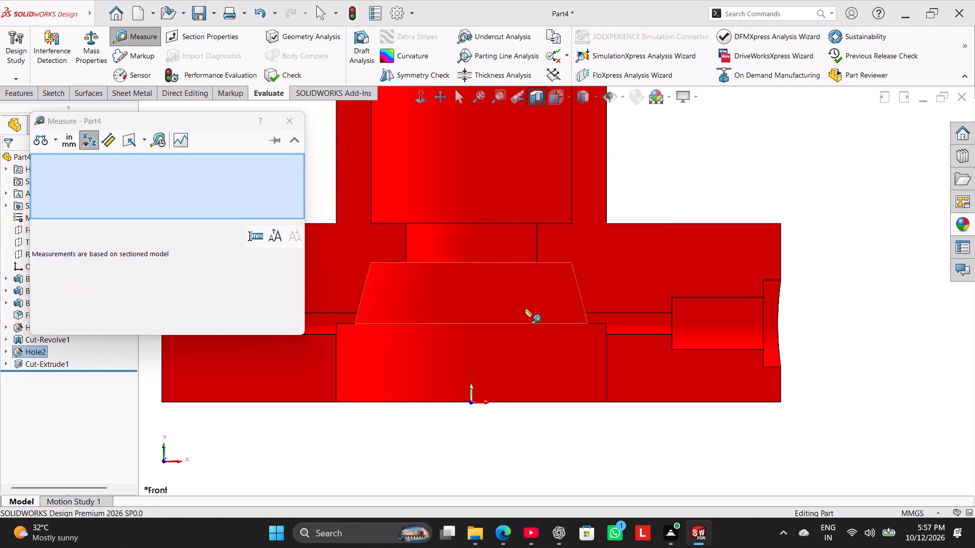
scroll(713, 316, down, 3)
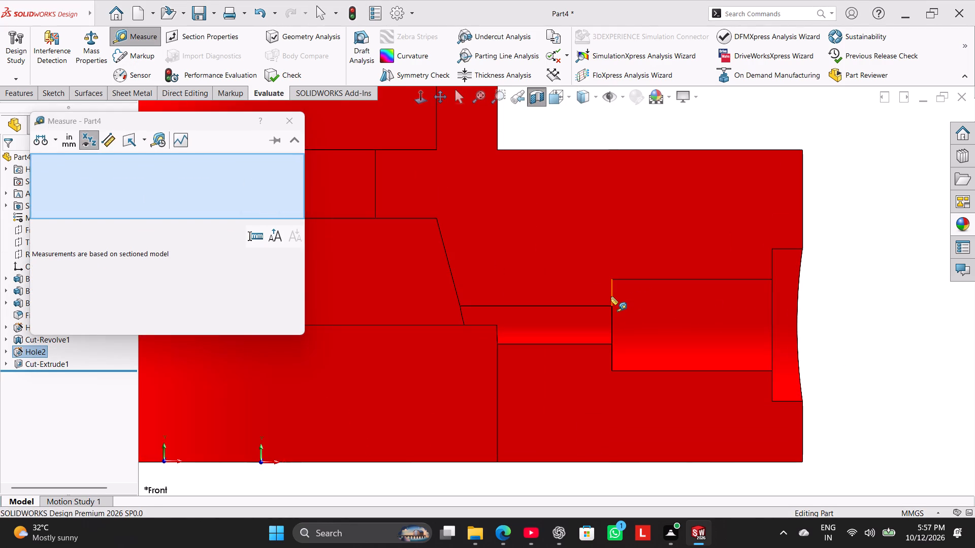
click(640, 280)
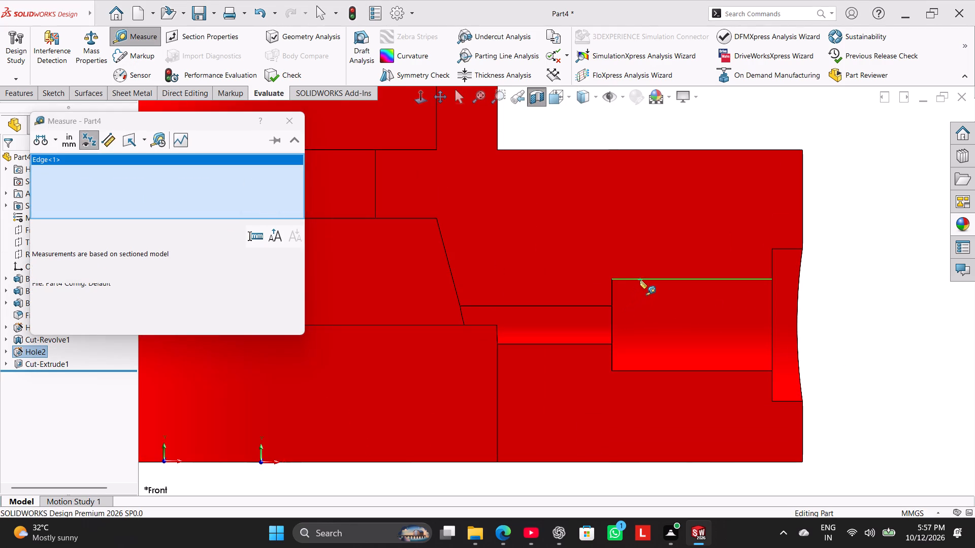
click(660, 372)
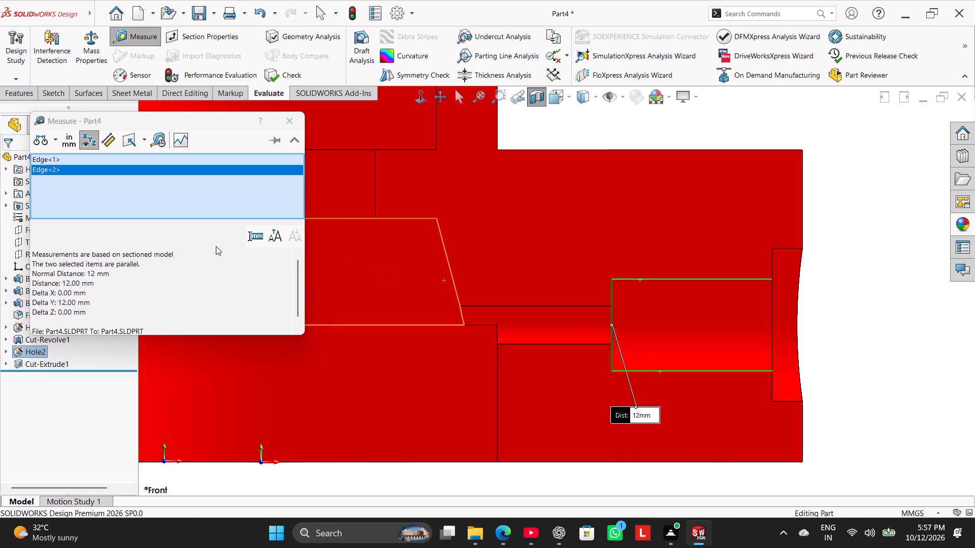
click(286, 125)
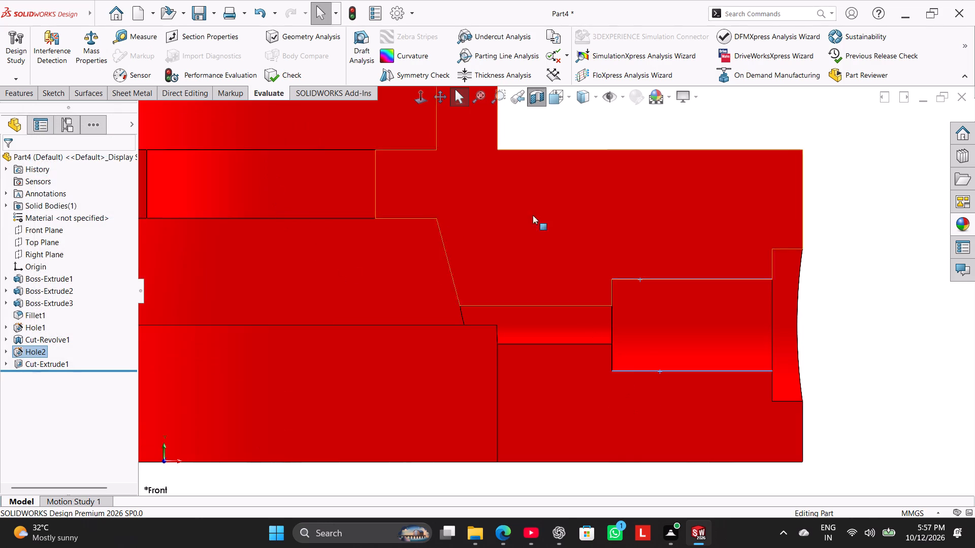
Clear the measurement and start a sketch on the Front Plane of the sectioned part.
click(850, 197)
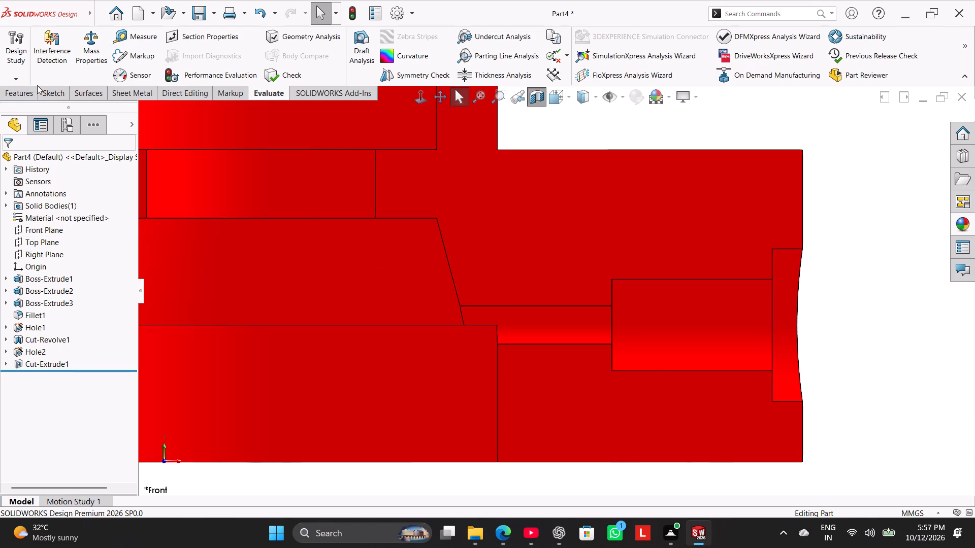
click(18, 90)
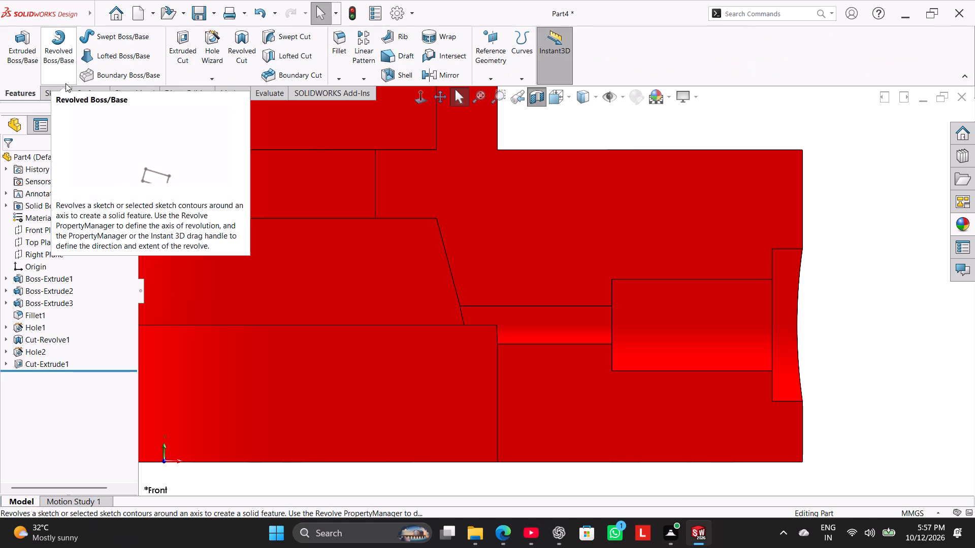
click(64, 88)
scroll(289, 193, up, 5)
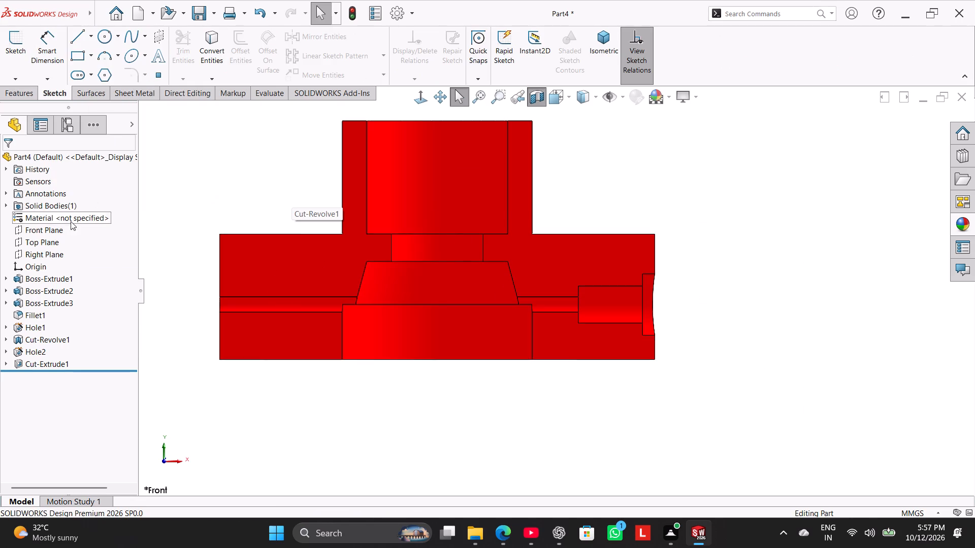
click(50, 229)
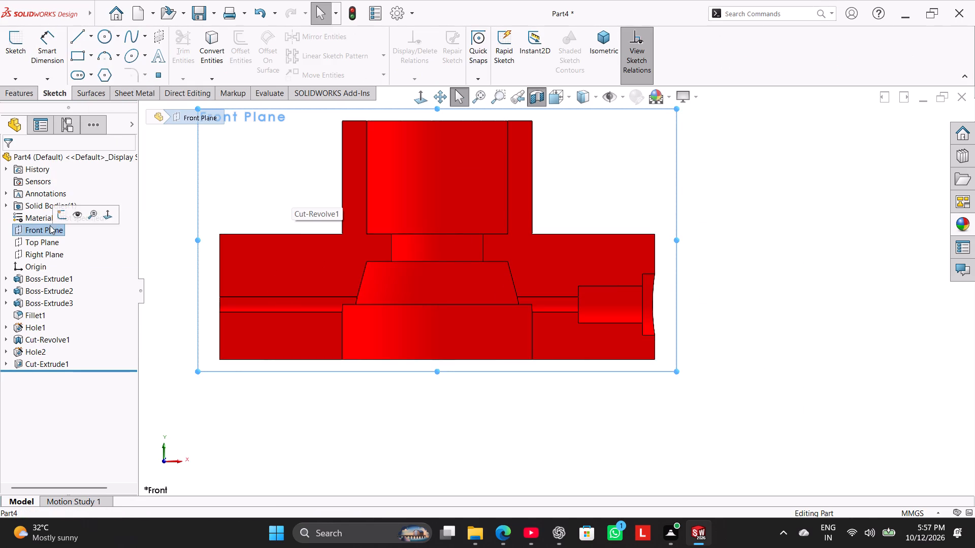
click(18, 47)
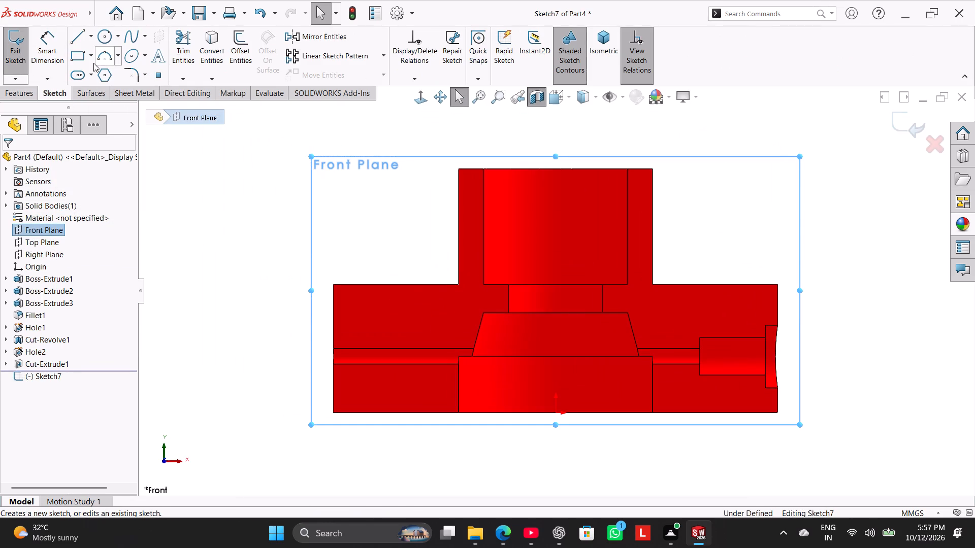
Sketch a line about 11.5 mm long from the lug-face bore's upper inner corner, and set the display style to Hidden Lines Visible.
click(82, 37)
scroll(706, 322, down, 4)
scroll(687, 358, down, 3)
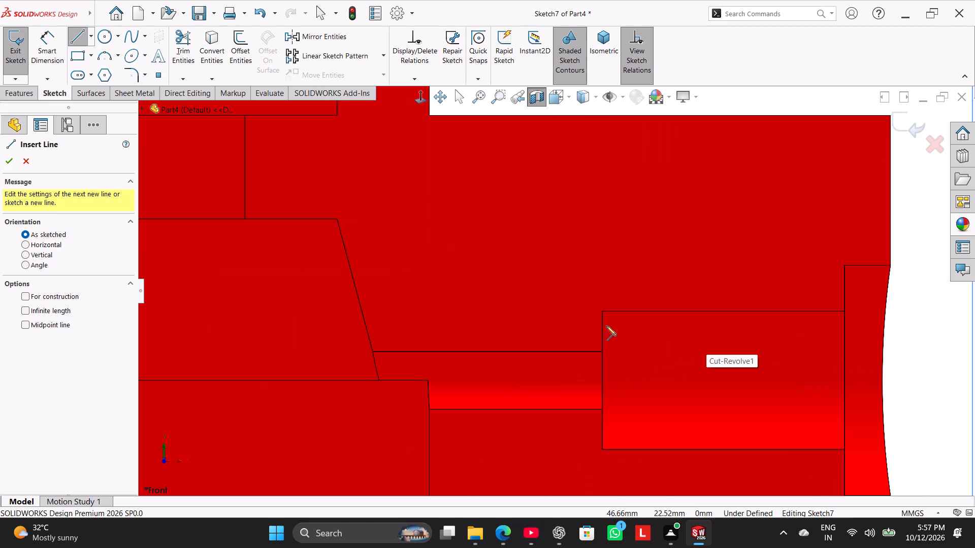
click(601, 312)
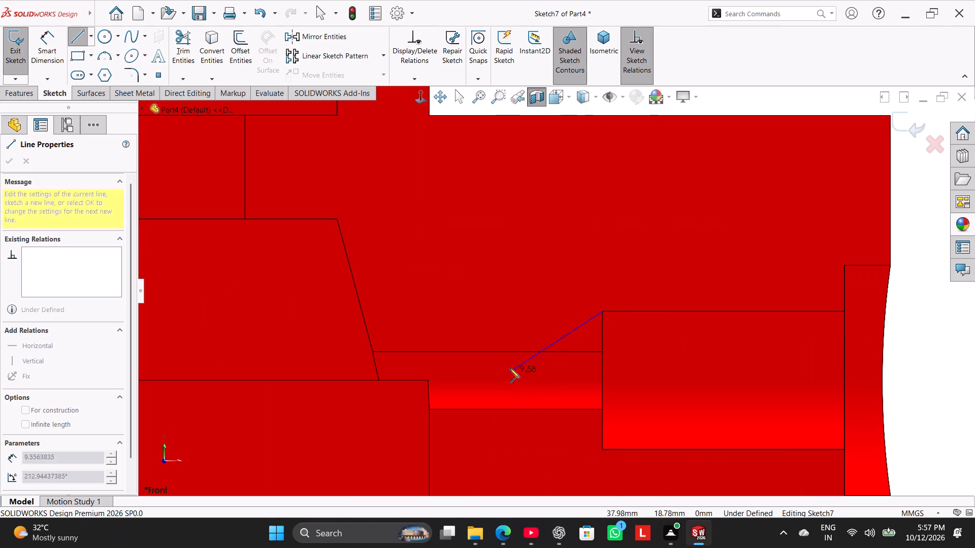
click(595, 101)
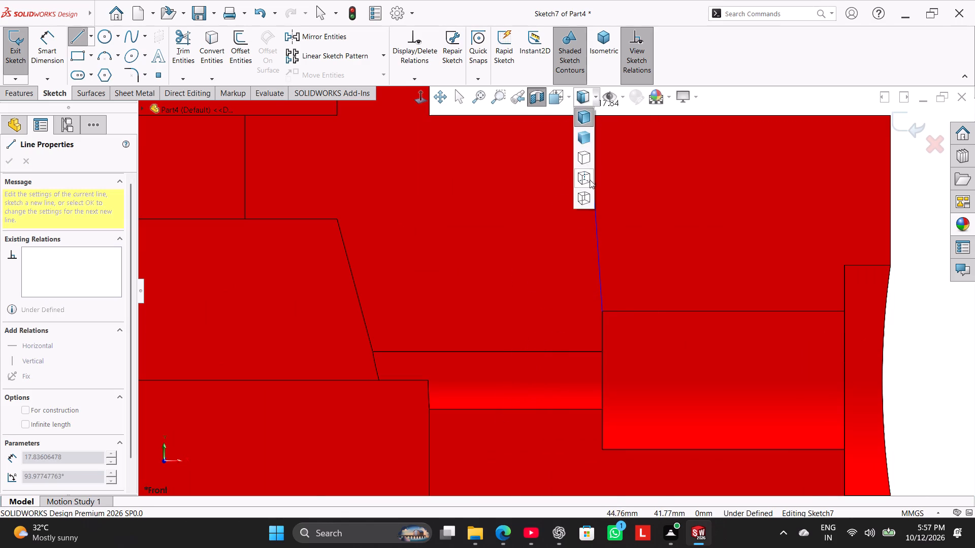
click(586, 181)
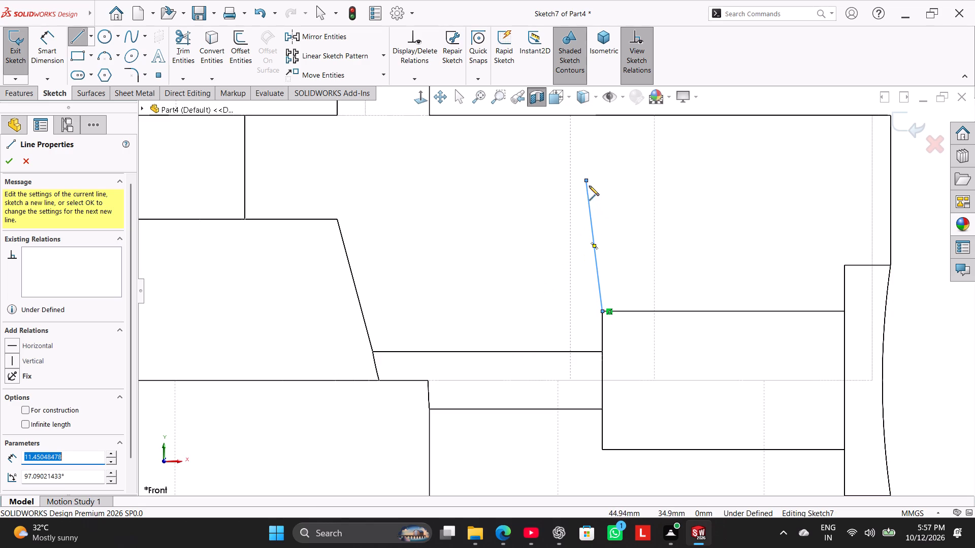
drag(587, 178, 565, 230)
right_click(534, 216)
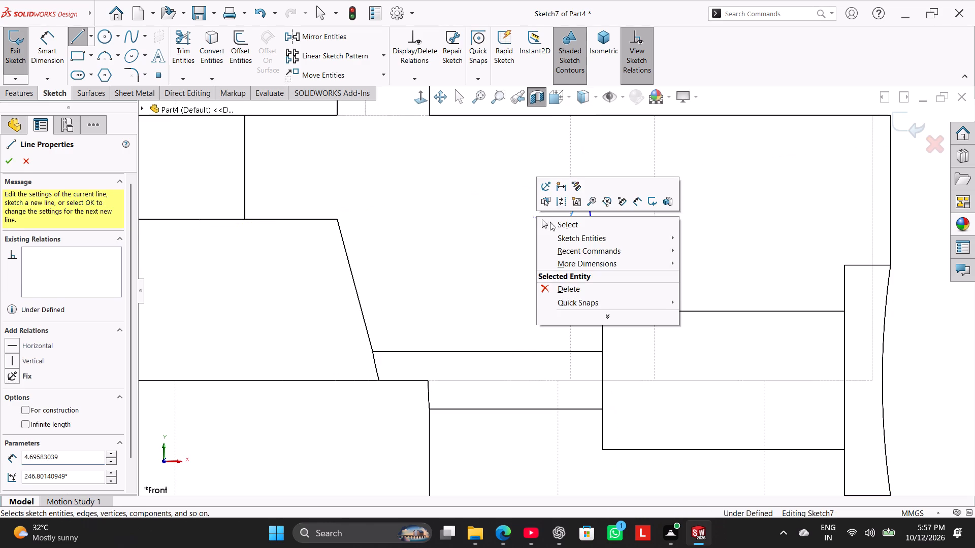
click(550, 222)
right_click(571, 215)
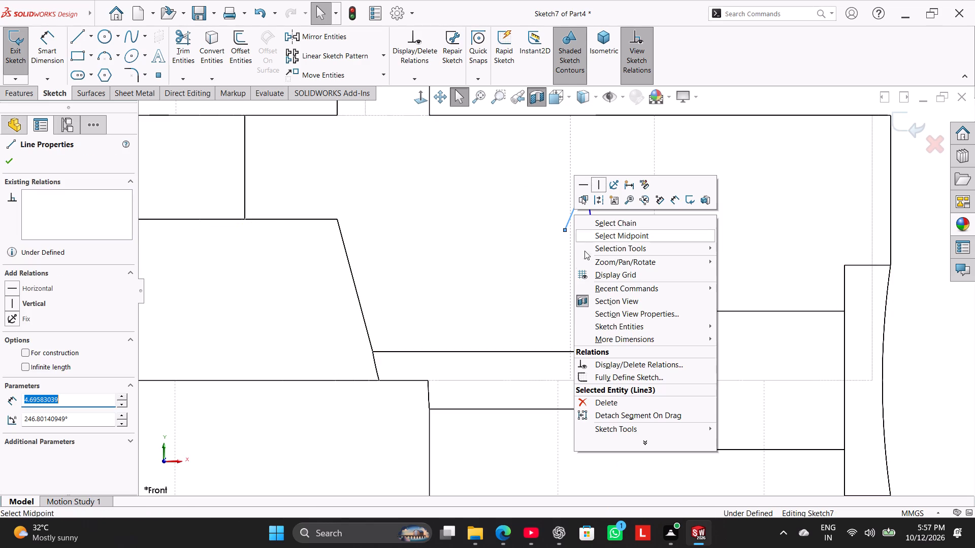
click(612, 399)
Move the line's free end to about X 38 mm, Y 22 mm, just above the narrow cross hole.
drag(587, 181, 519, 350)
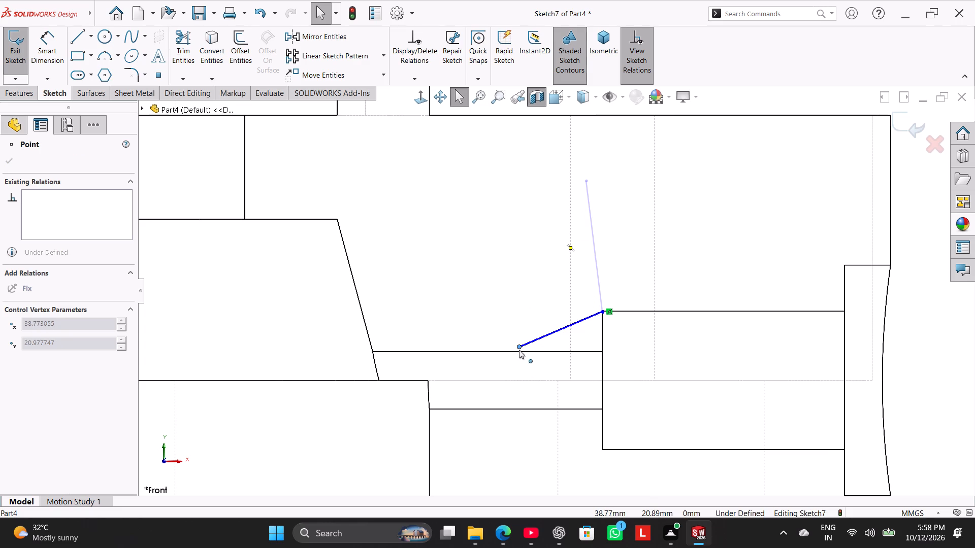
drag(519, 350, 512, 336)
click(506, 310)
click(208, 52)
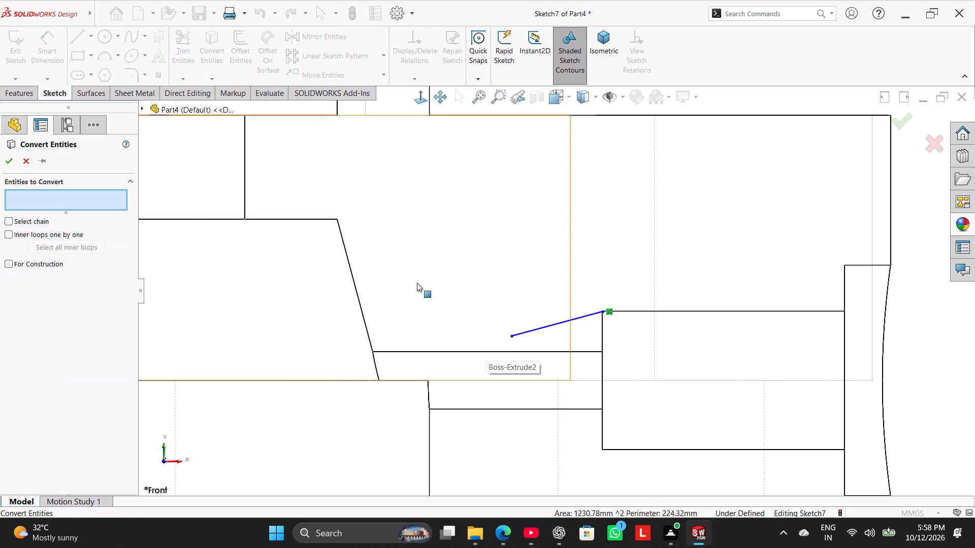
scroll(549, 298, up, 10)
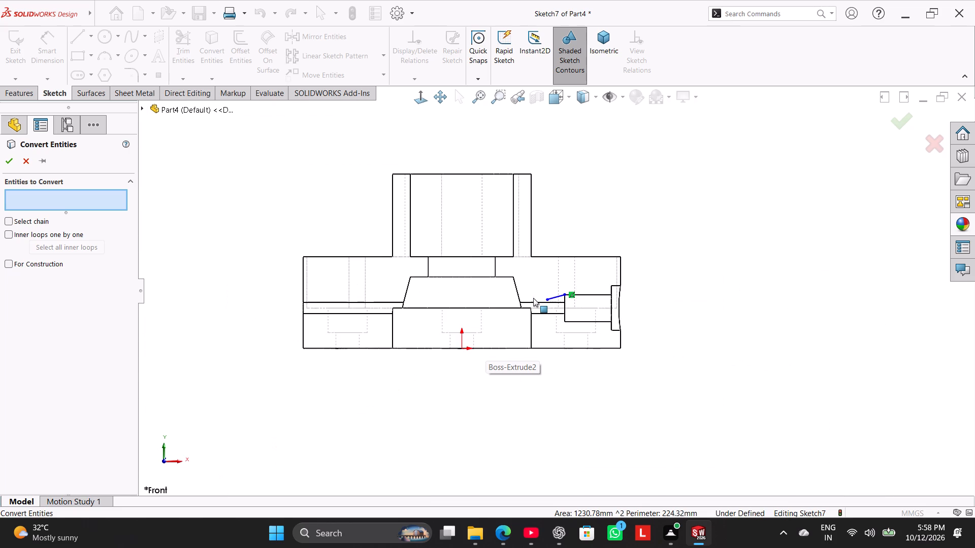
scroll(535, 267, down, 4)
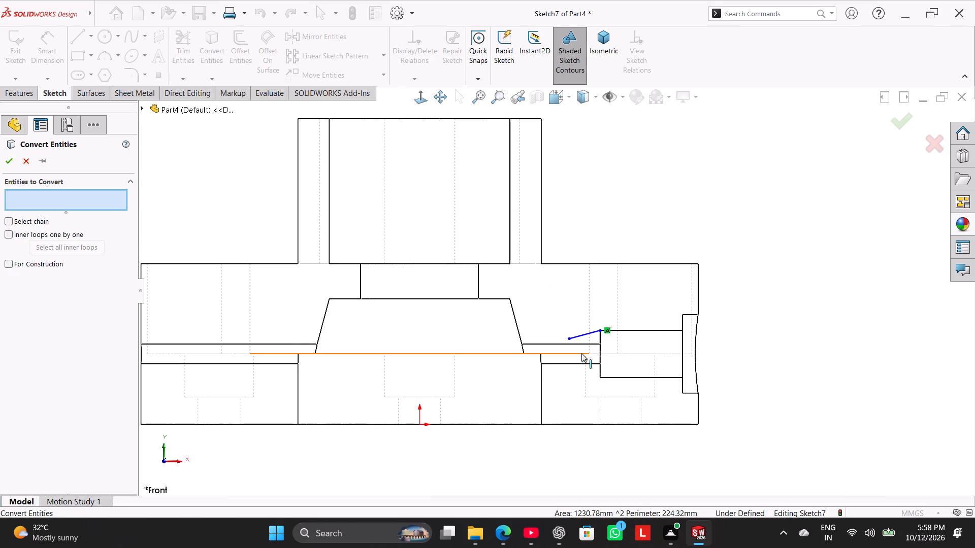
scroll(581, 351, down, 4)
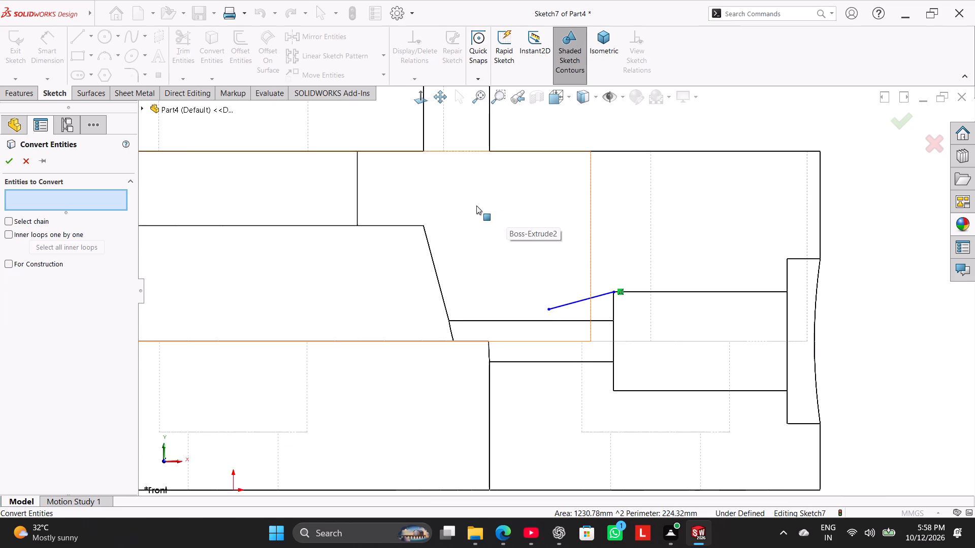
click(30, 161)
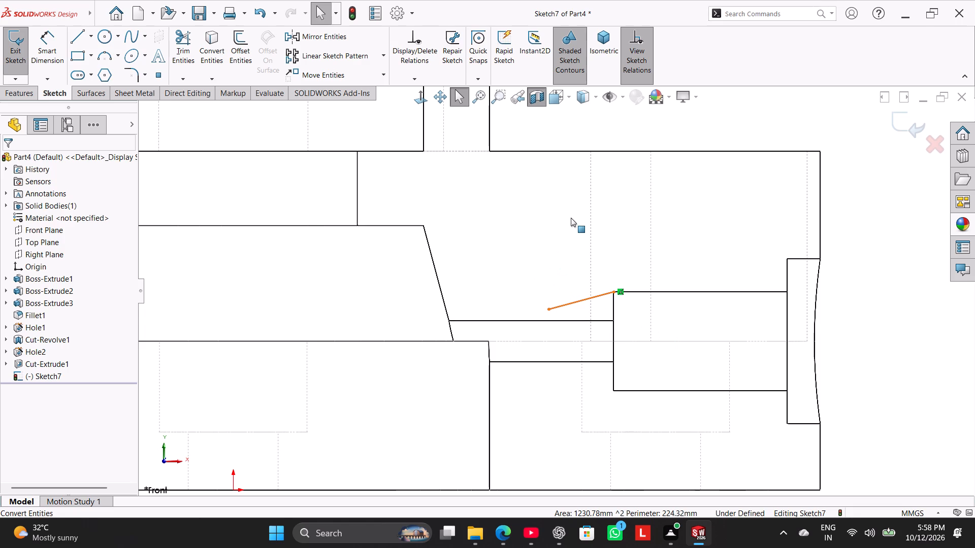
Sketch a sloped line about 8.4 mm long from the bore's lower inner corner towards the narrow cross hole's lower edge.
click(79, 38)
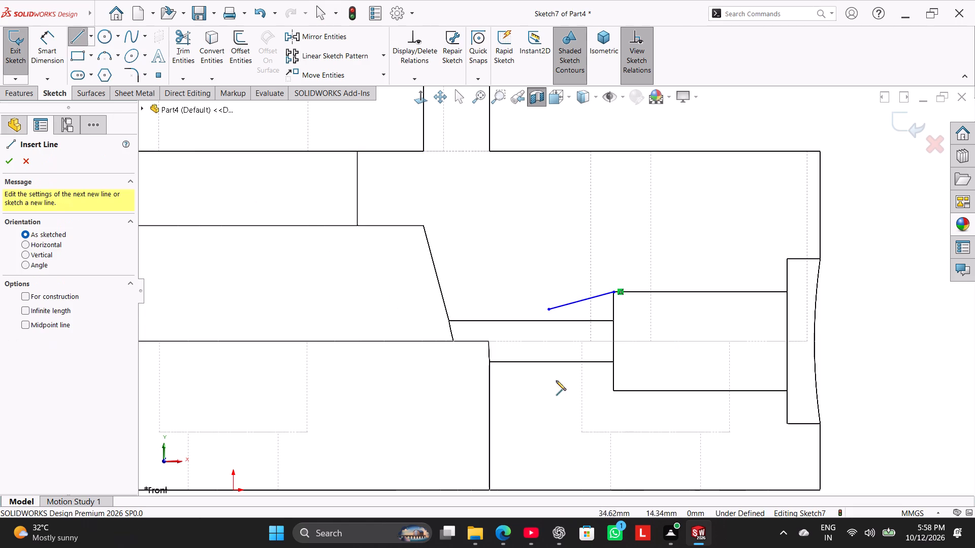
click(611, 390)
click(548, 365)
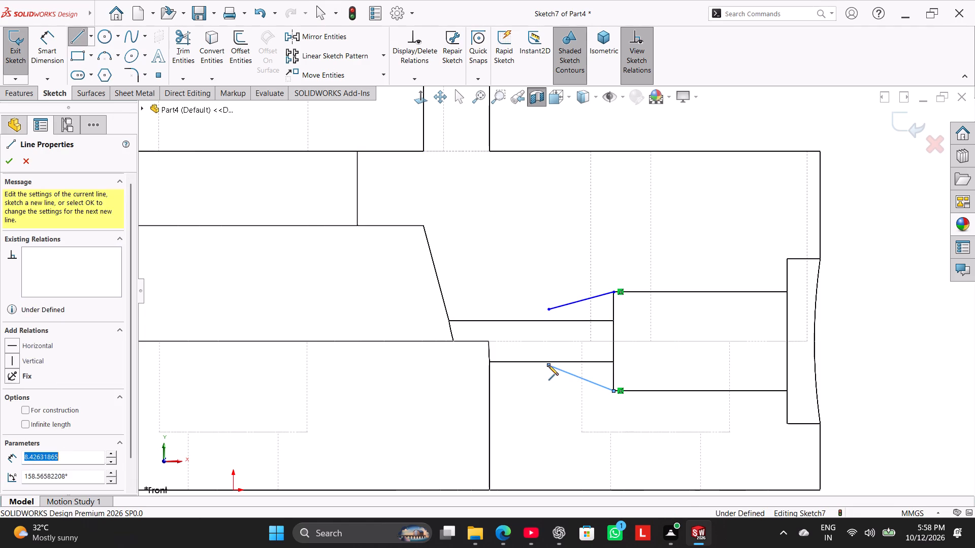
right_click(847, 228)
click(873, 238)
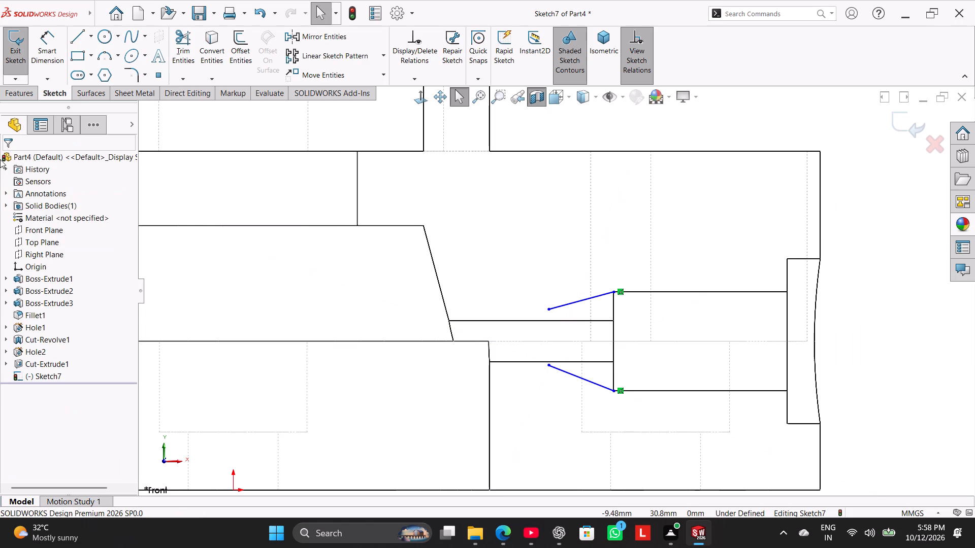
Join the free ends of the two sloped lines with a vertical line about 6.8 mm long.
click(76, 39)
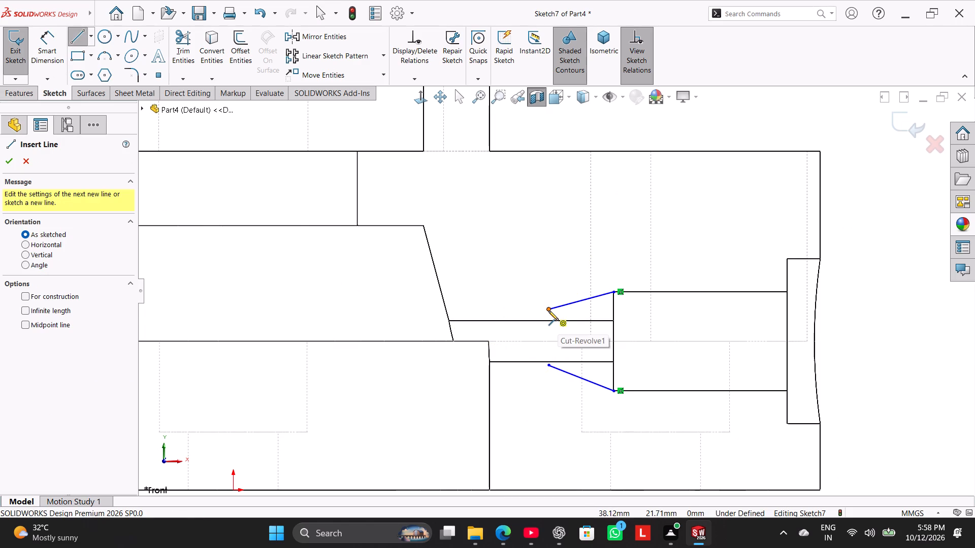
click(548, 311)
click(549, 364)
right_click(857, 182)
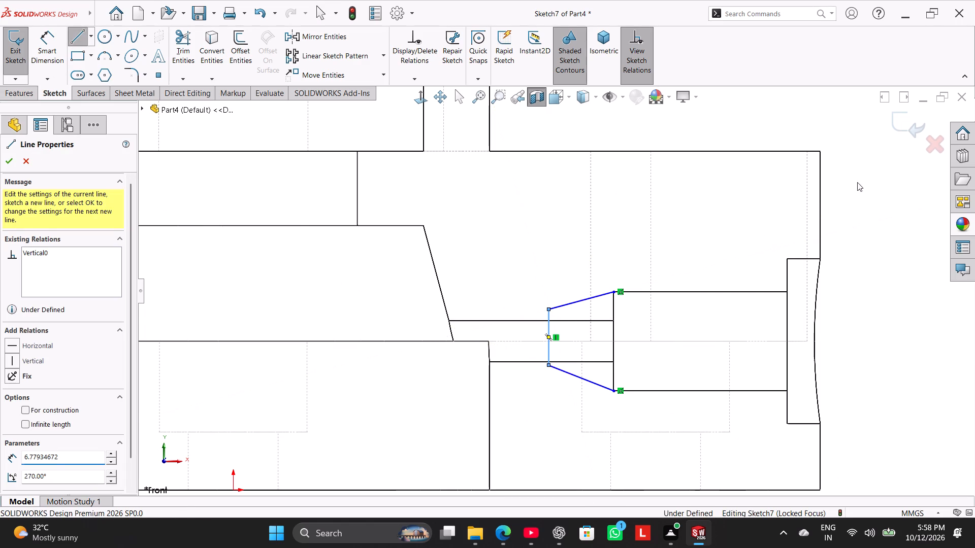
click(877, 189)
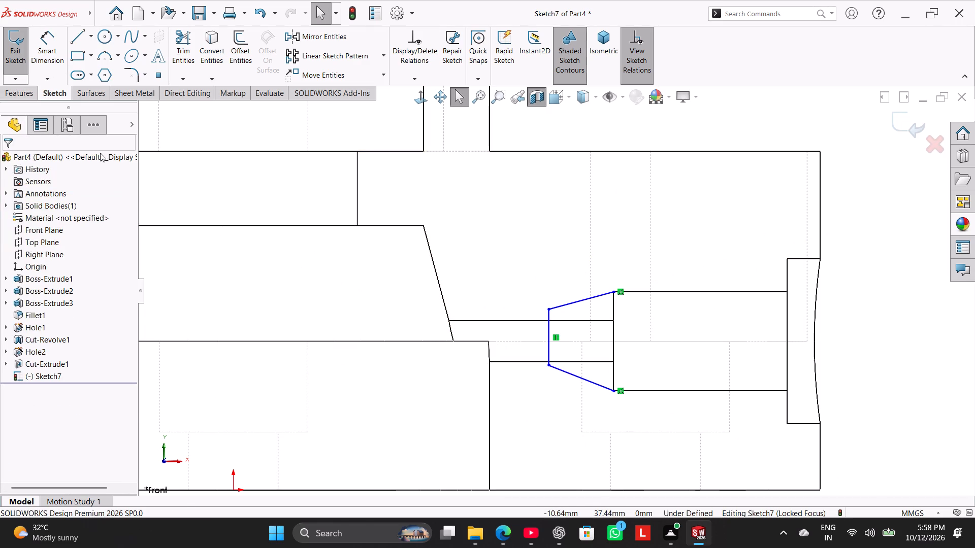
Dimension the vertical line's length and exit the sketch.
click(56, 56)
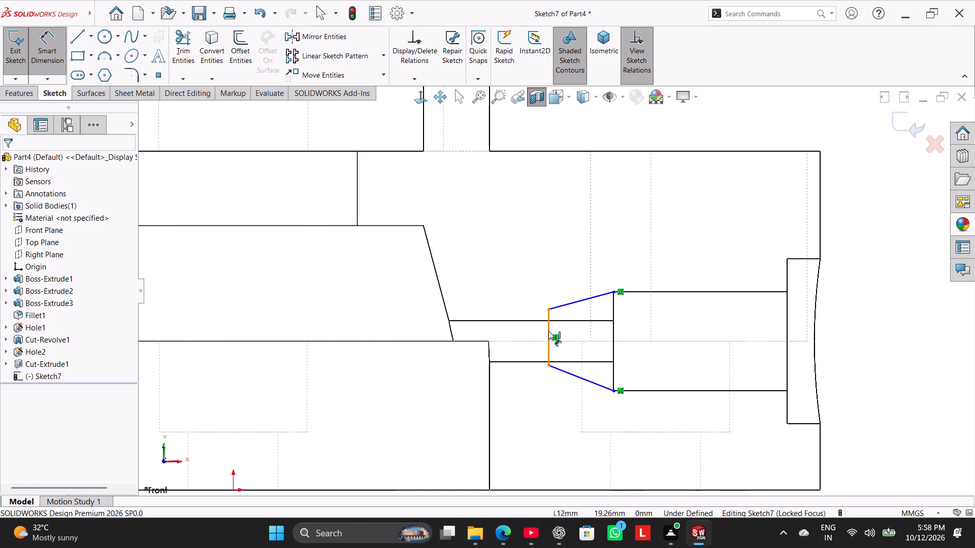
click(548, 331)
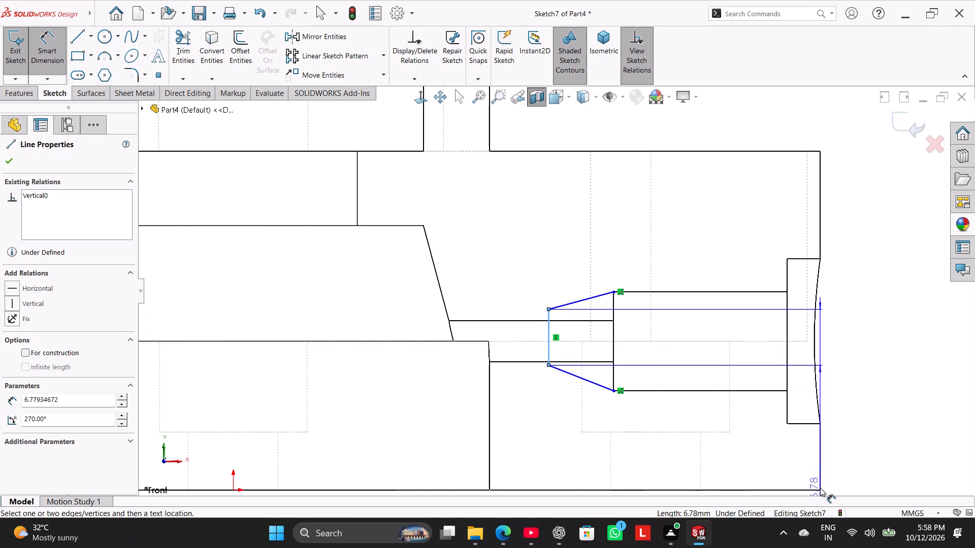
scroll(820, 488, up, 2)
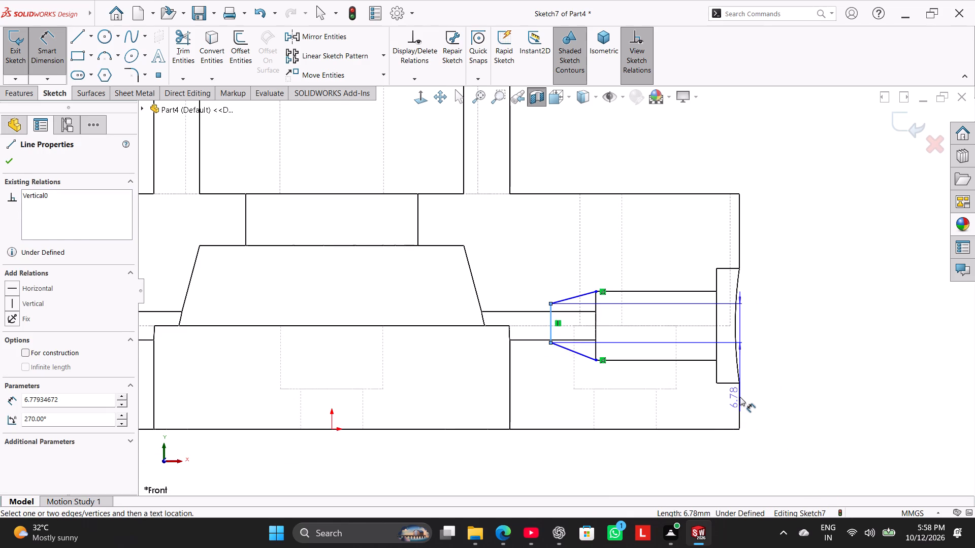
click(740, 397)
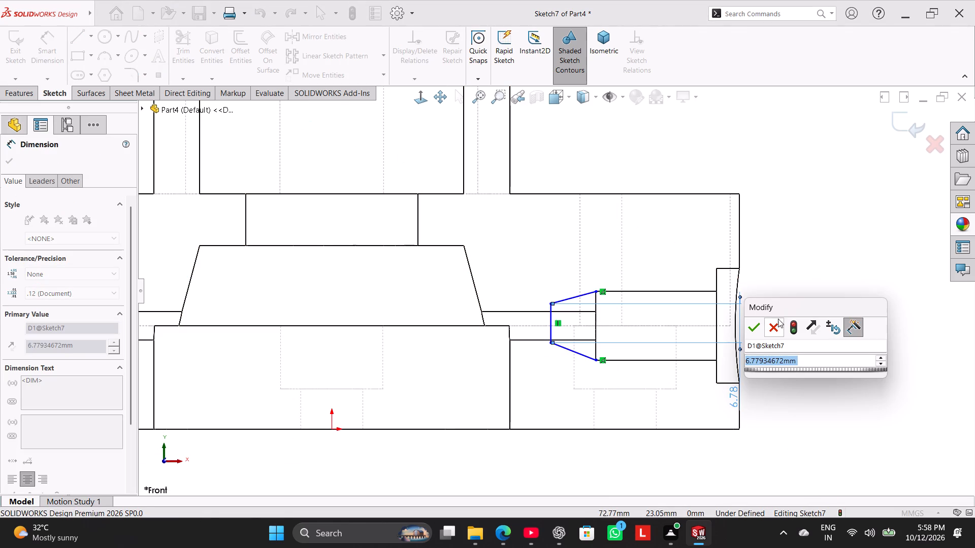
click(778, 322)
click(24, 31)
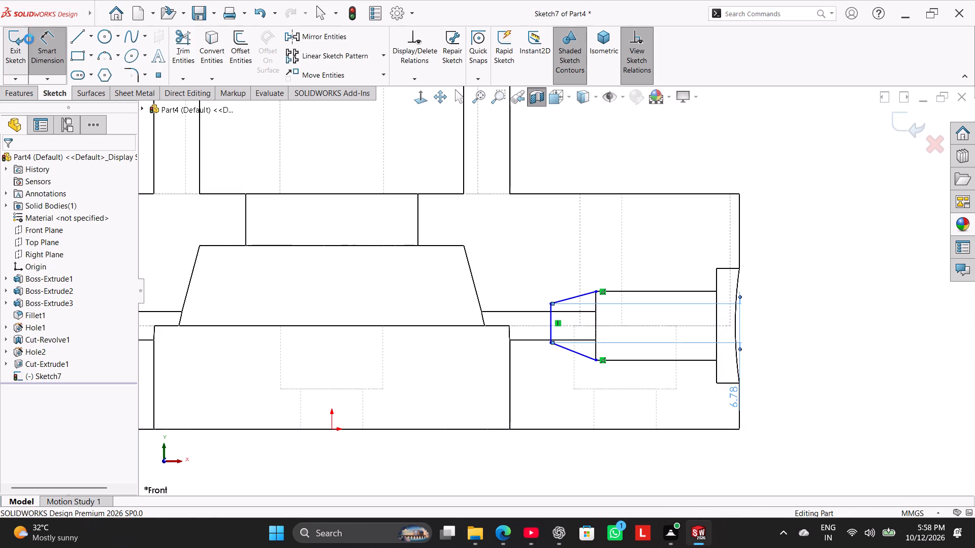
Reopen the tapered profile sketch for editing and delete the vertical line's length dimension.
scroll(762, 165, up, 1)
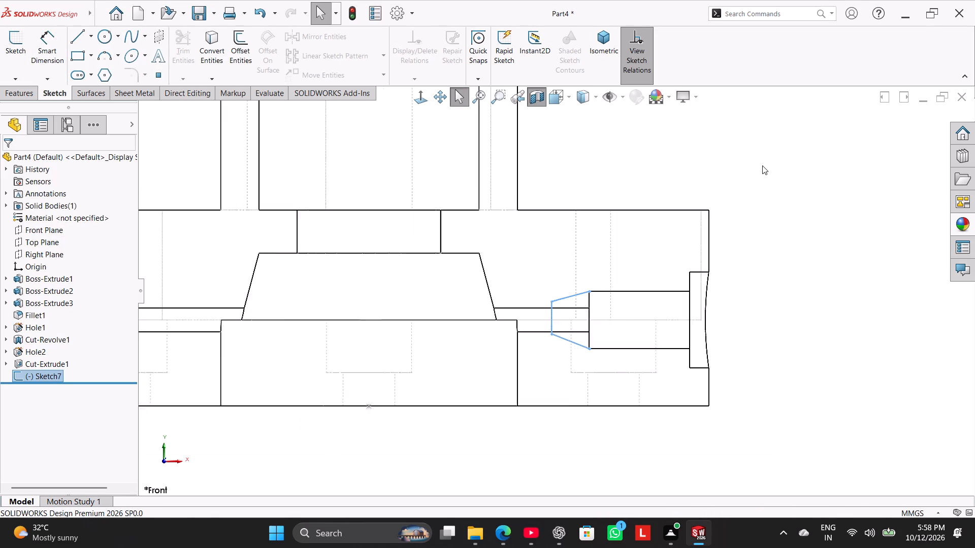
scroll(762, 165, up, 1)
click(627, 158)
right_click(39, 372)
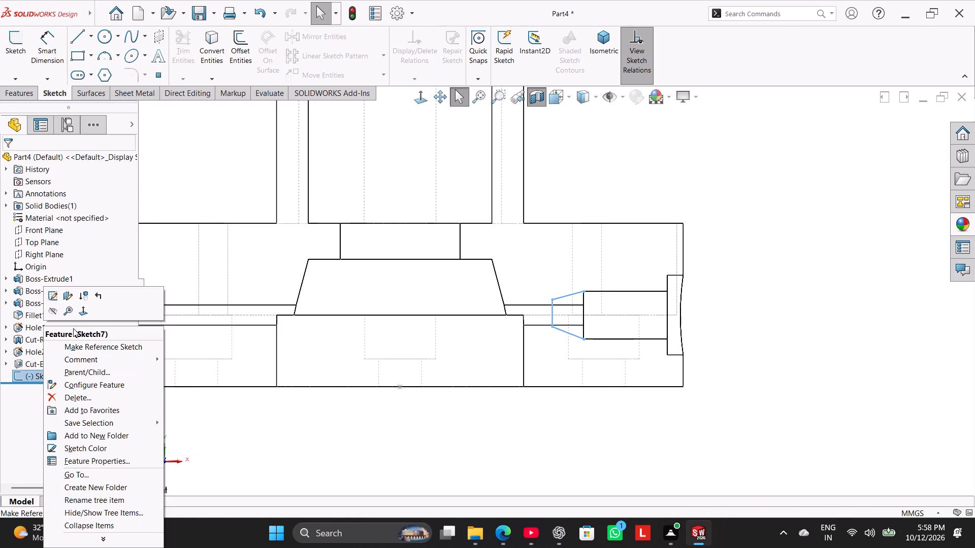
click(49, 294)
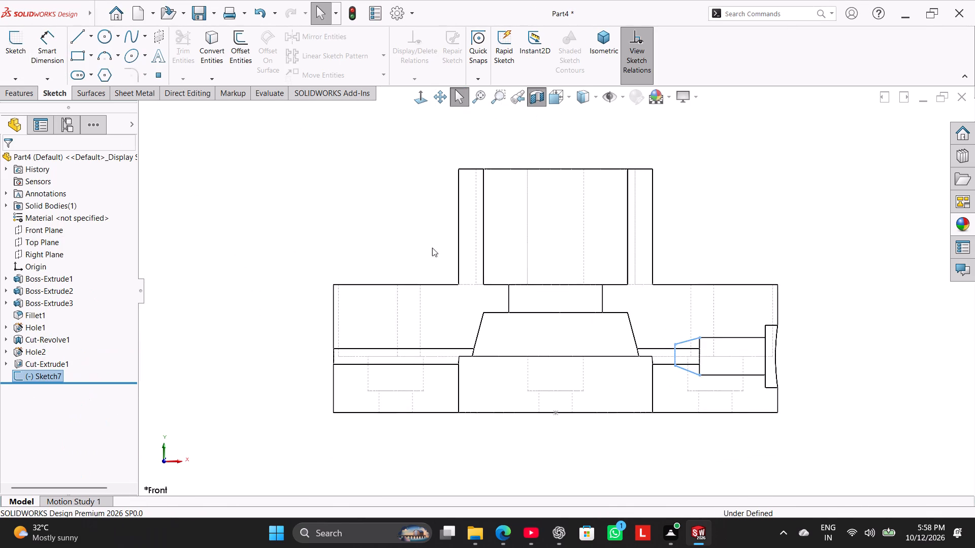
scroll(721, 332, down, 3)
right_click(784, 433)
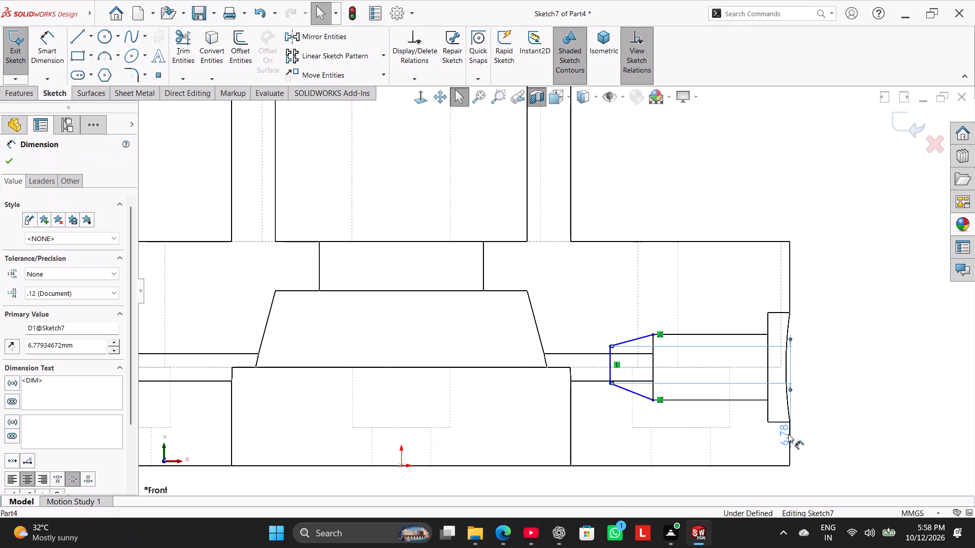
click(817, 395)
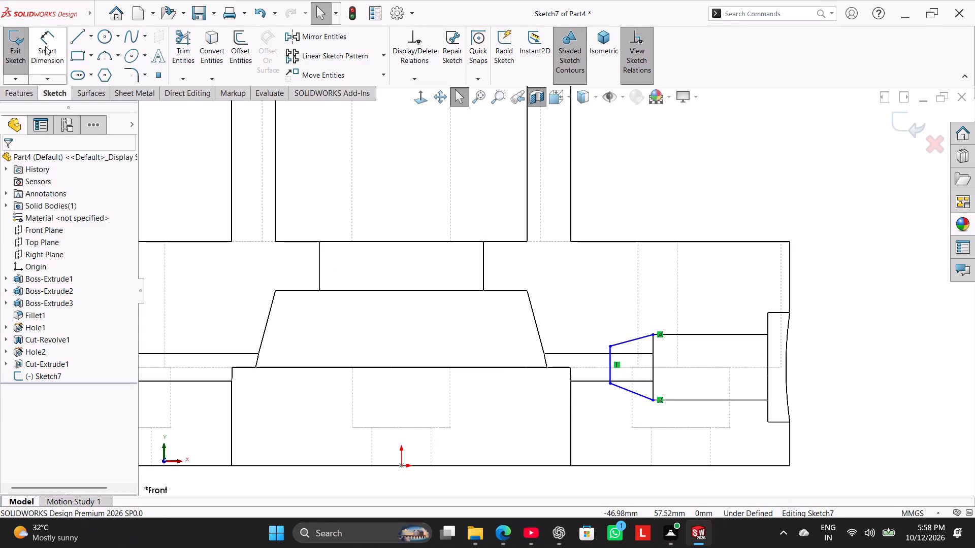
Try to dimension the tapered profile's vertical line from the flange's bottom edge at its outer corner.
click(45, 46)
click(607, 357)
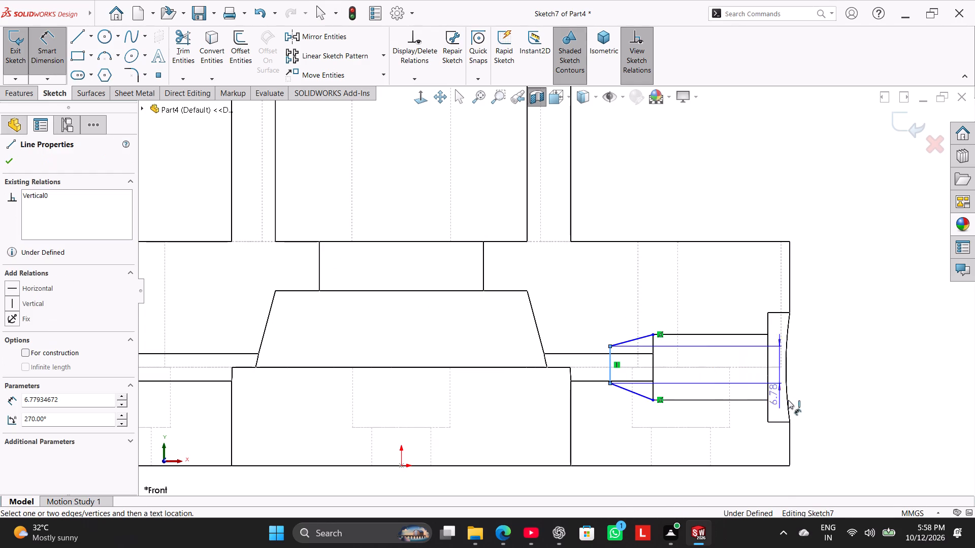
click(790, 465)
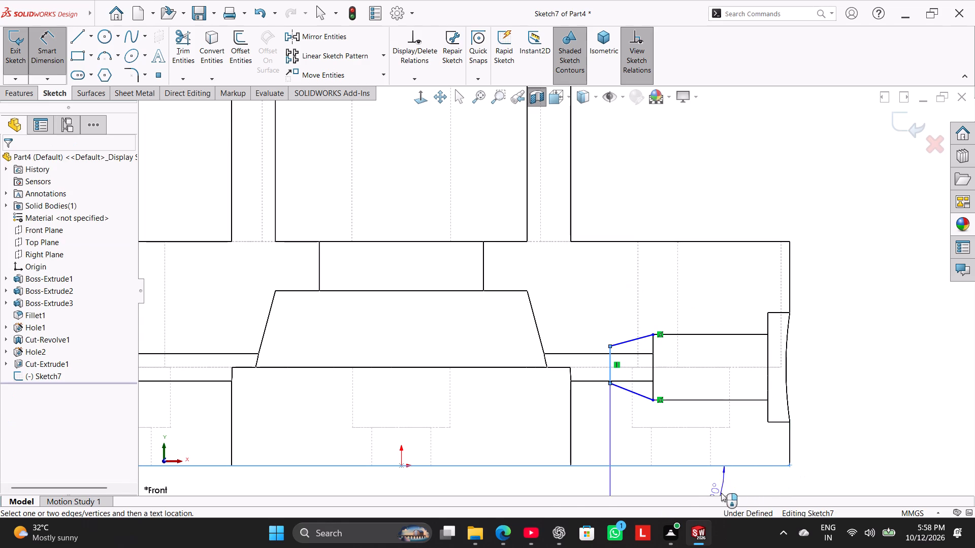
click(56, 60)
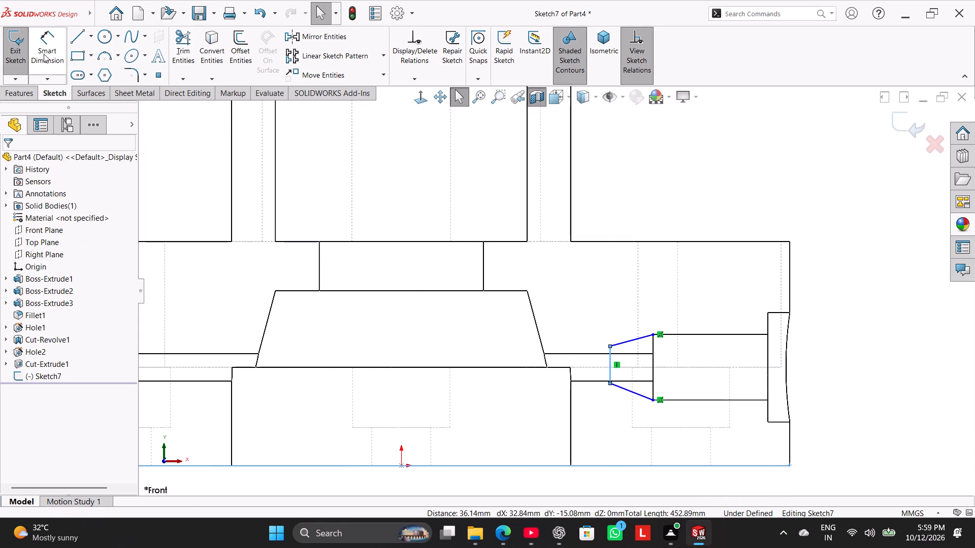
Exit the tapered profile sketch.
click(12, 51)
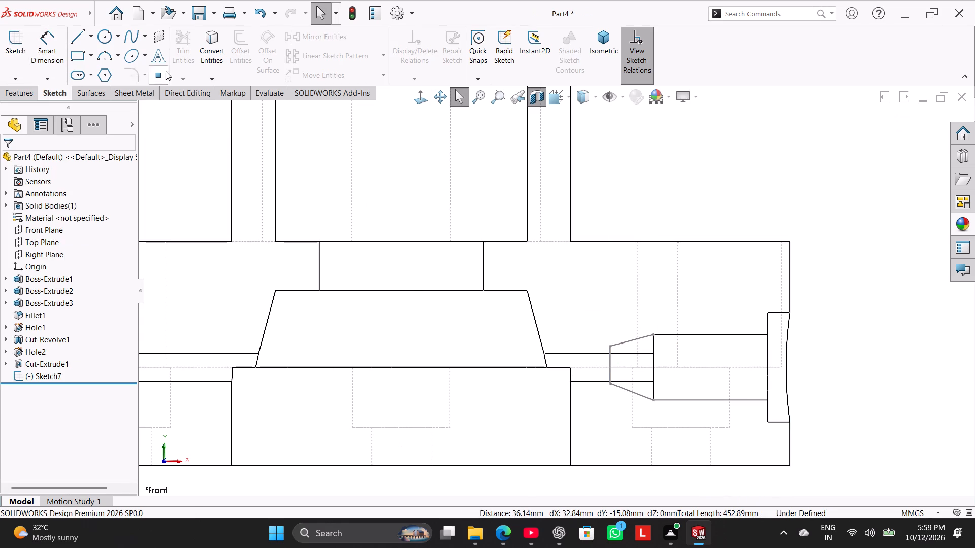
click(761, 175)
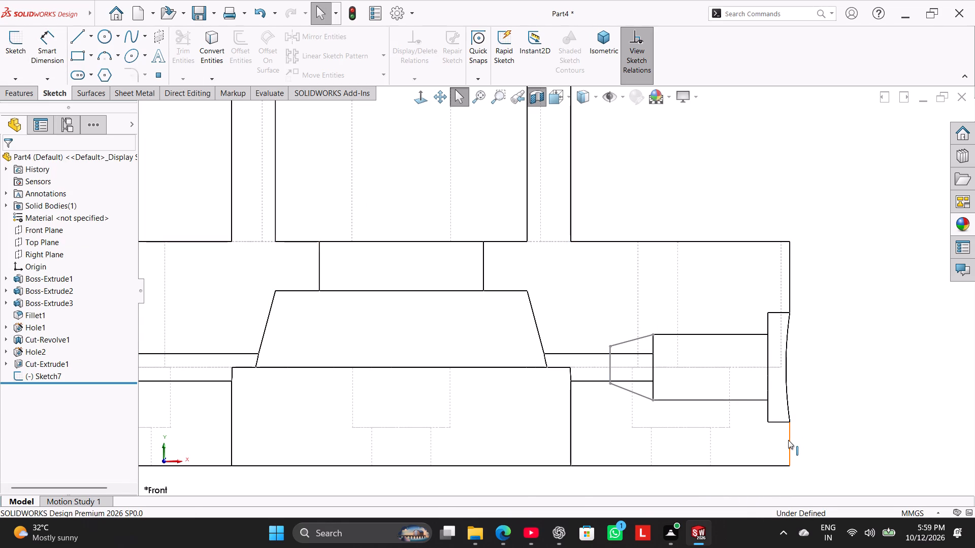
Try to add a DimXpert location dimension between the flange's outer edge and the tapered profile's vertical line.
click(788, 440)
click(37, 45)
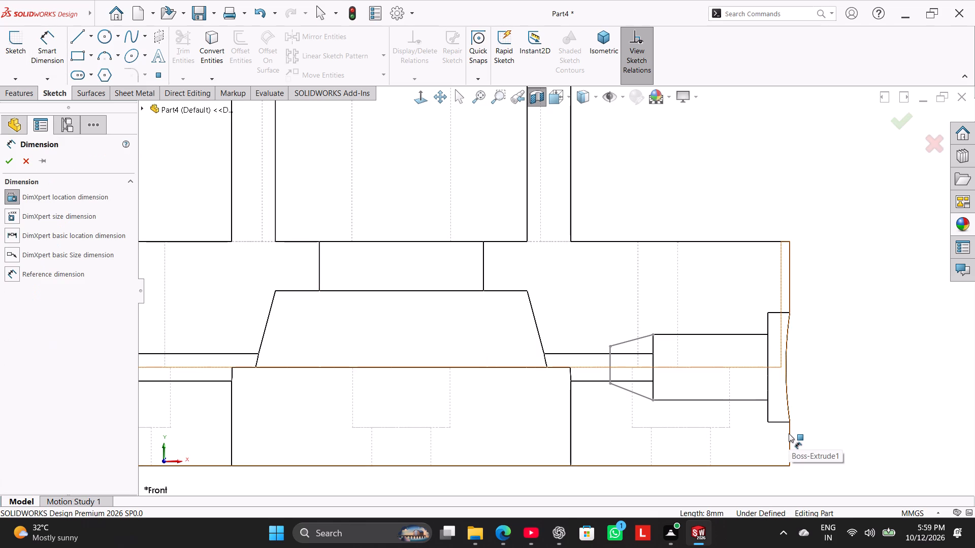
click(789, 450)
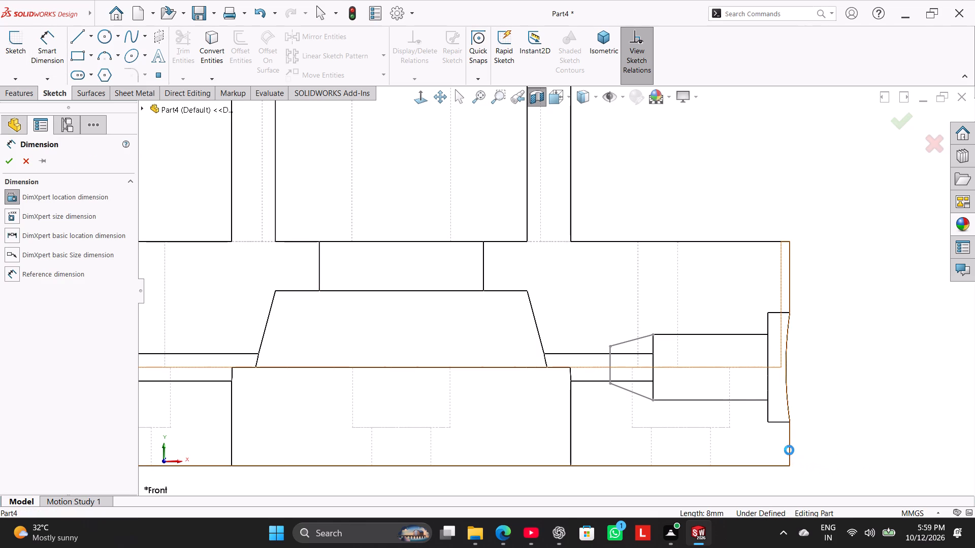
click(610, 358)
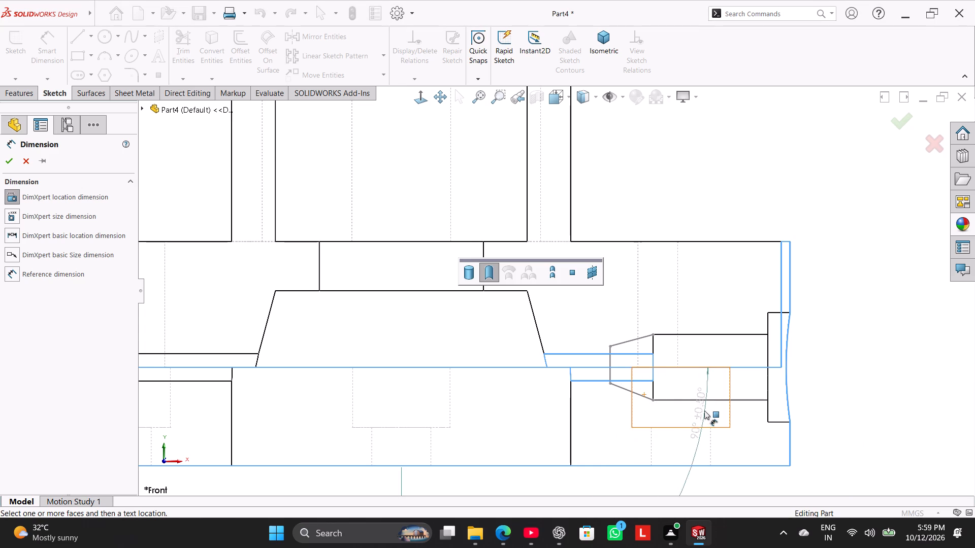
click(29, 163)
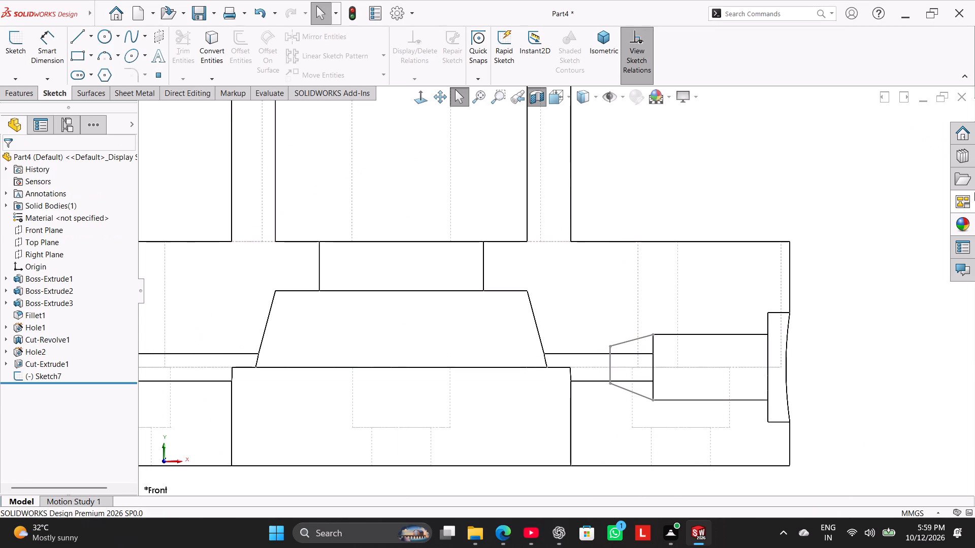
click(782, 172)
Change the model's display style to shaded with edges.
click(592, 97)
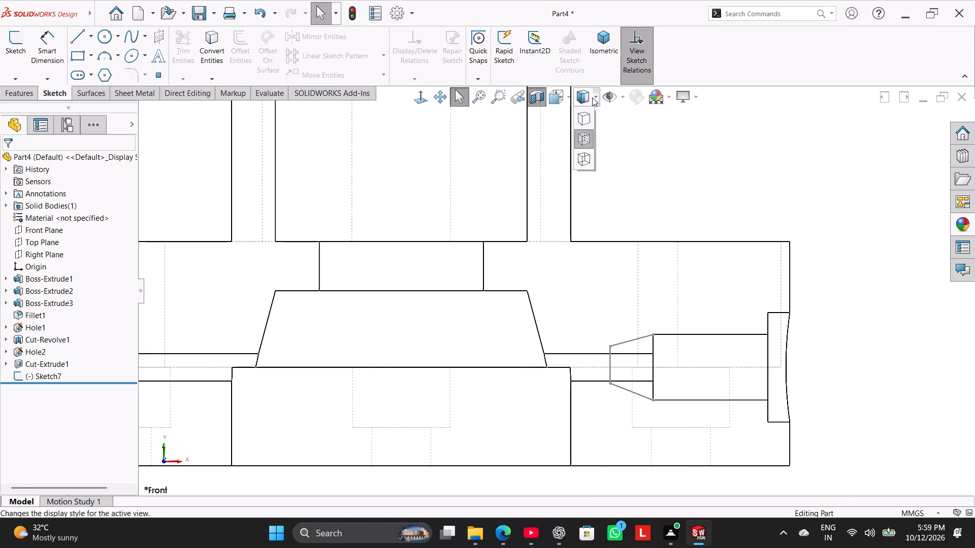
click(587, 111)
scroll(696, 209, up, 3)
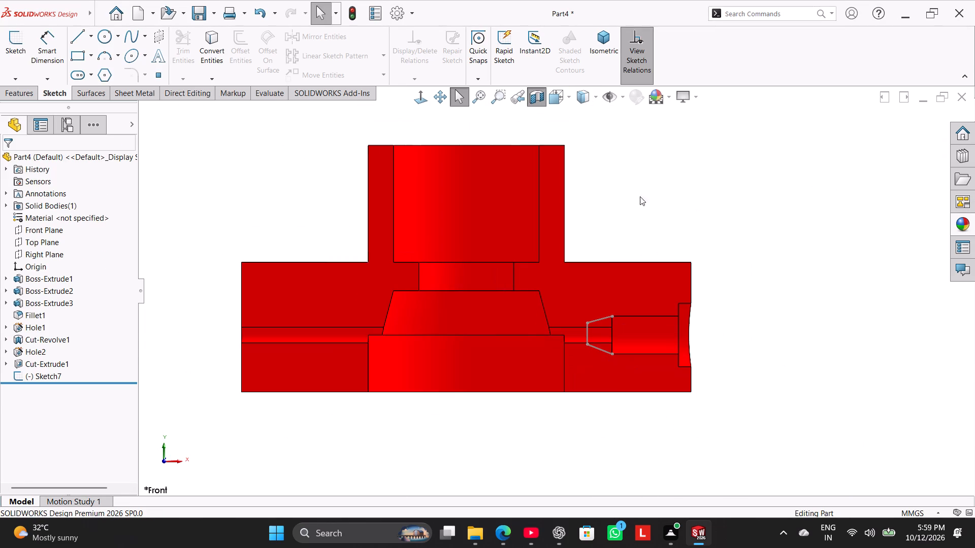
click(629, 193)
Turn off the section view of the part.
click(45, 53)
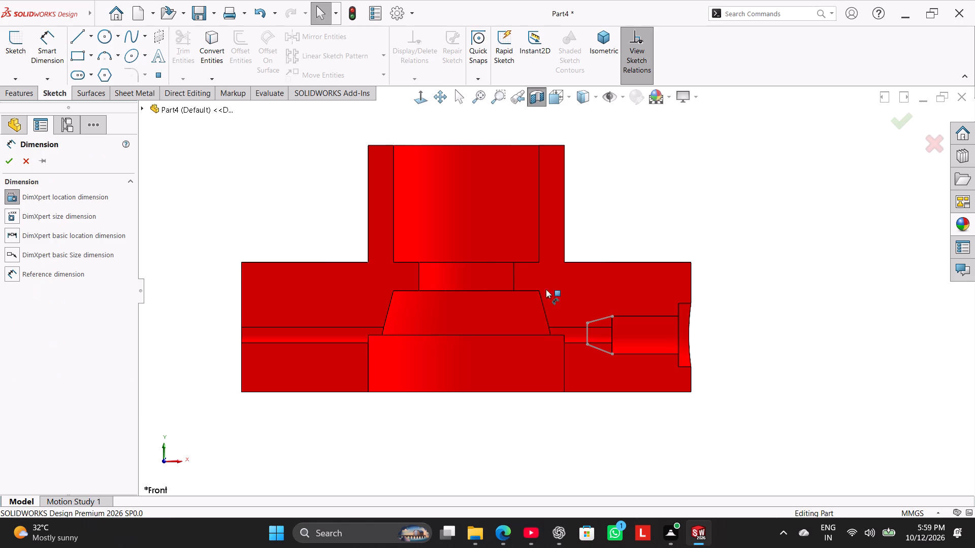
scroll(679, 332, down, 2)
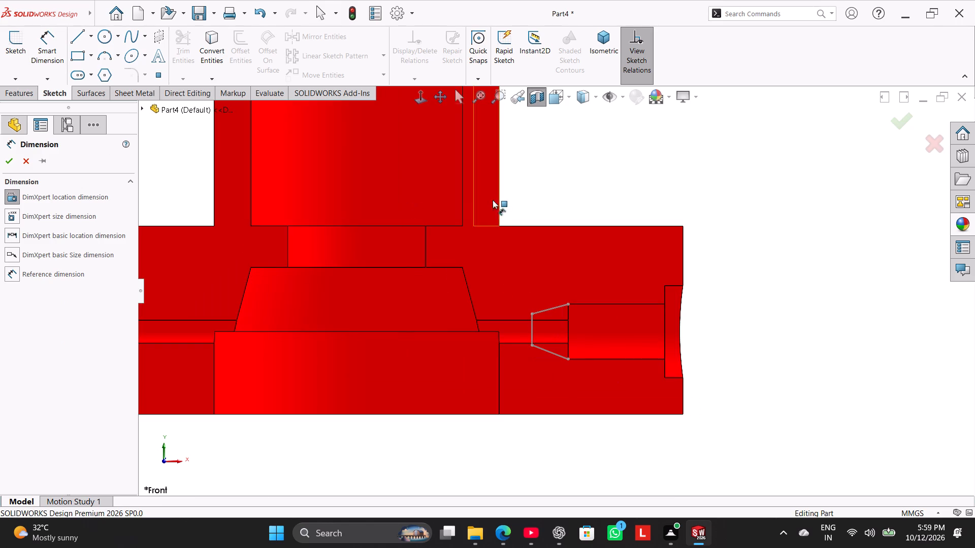
click(533, 100)
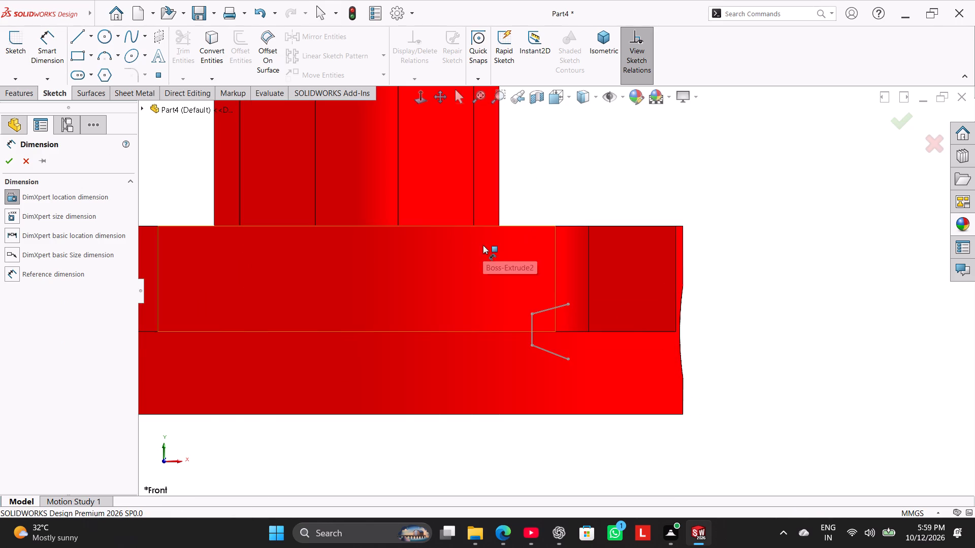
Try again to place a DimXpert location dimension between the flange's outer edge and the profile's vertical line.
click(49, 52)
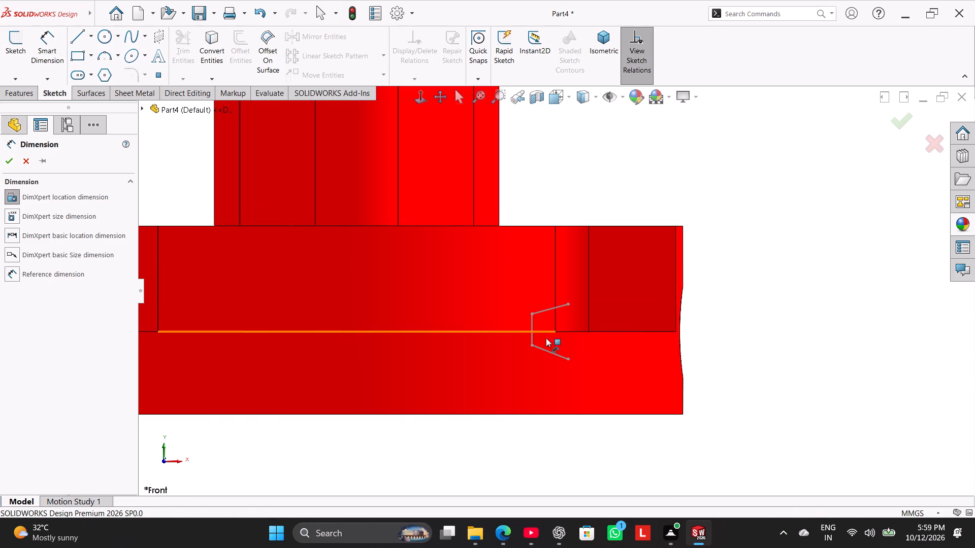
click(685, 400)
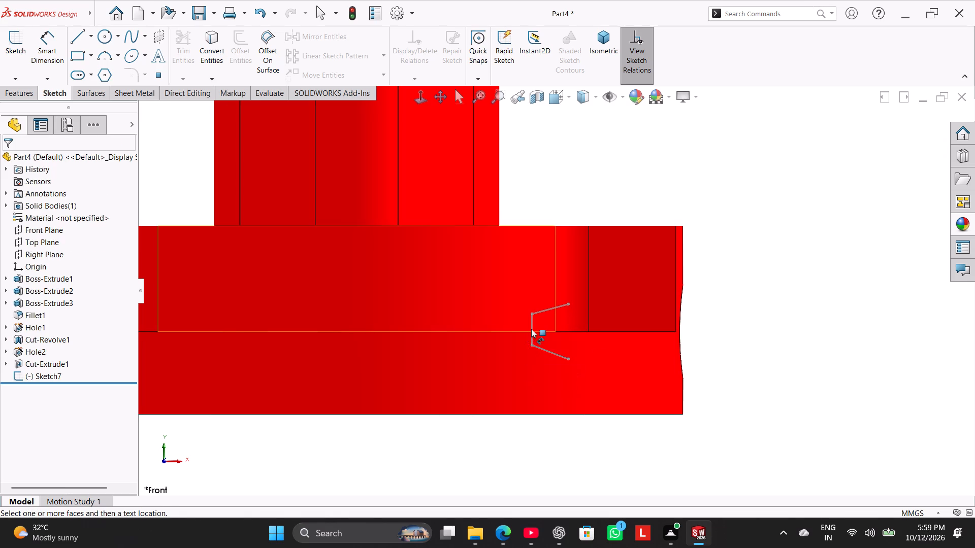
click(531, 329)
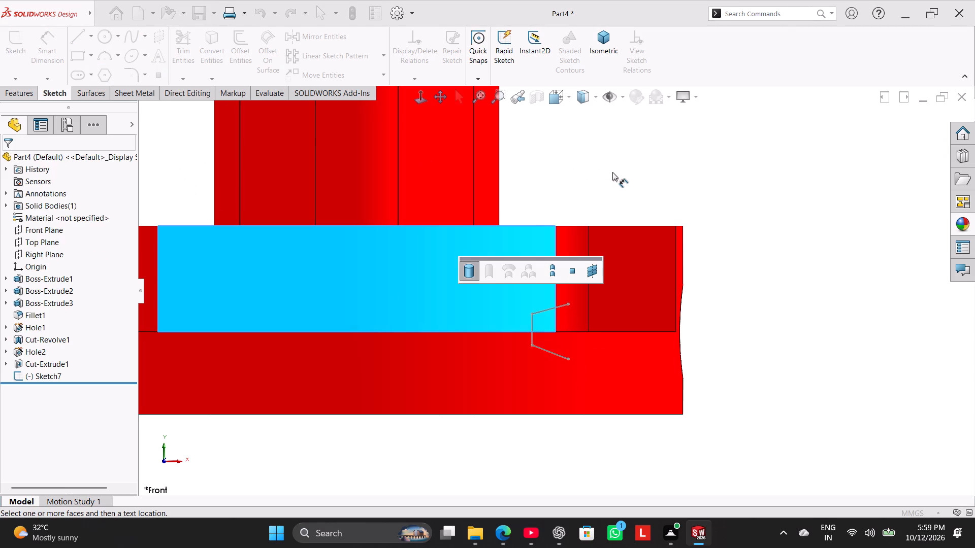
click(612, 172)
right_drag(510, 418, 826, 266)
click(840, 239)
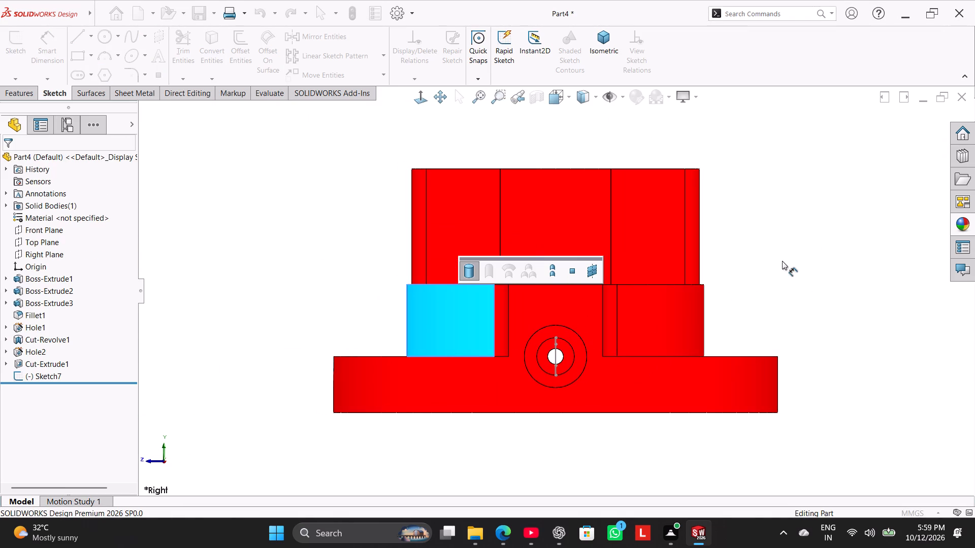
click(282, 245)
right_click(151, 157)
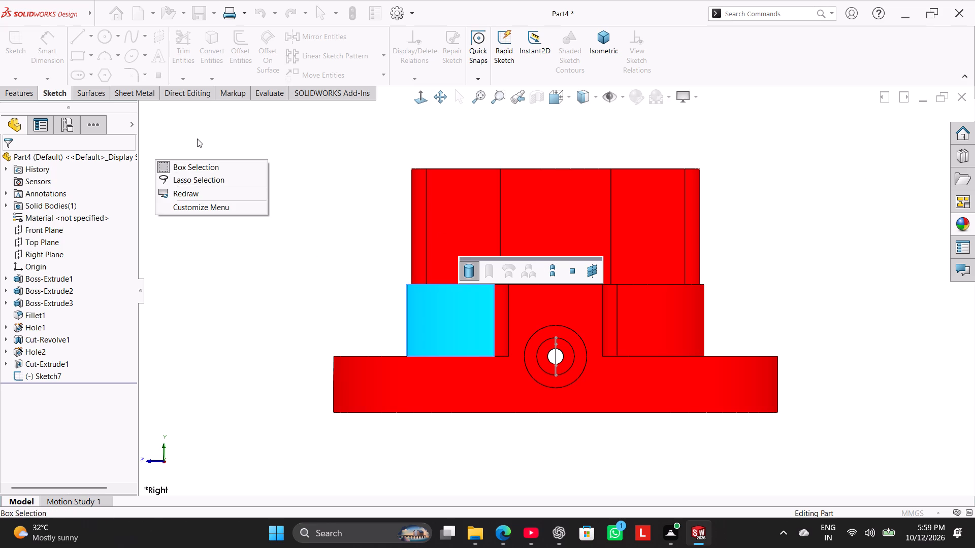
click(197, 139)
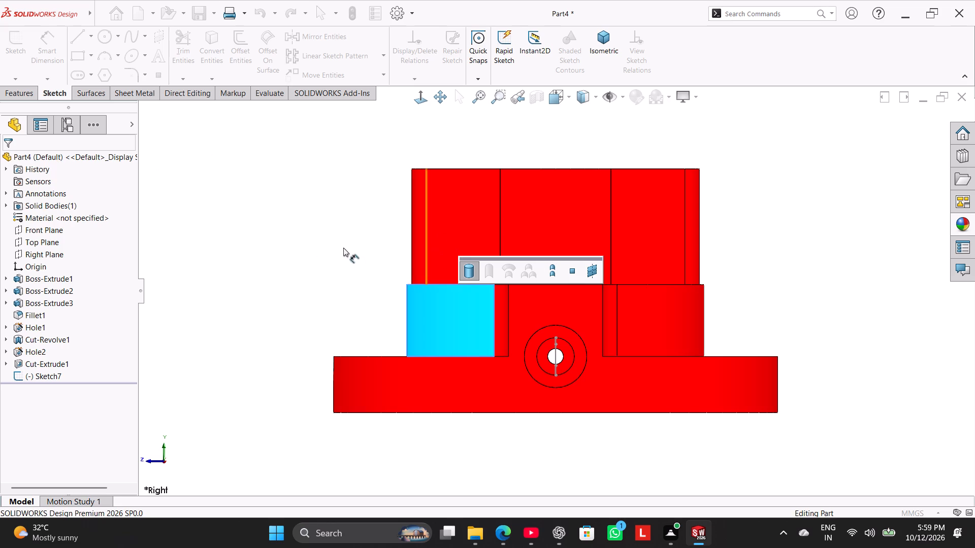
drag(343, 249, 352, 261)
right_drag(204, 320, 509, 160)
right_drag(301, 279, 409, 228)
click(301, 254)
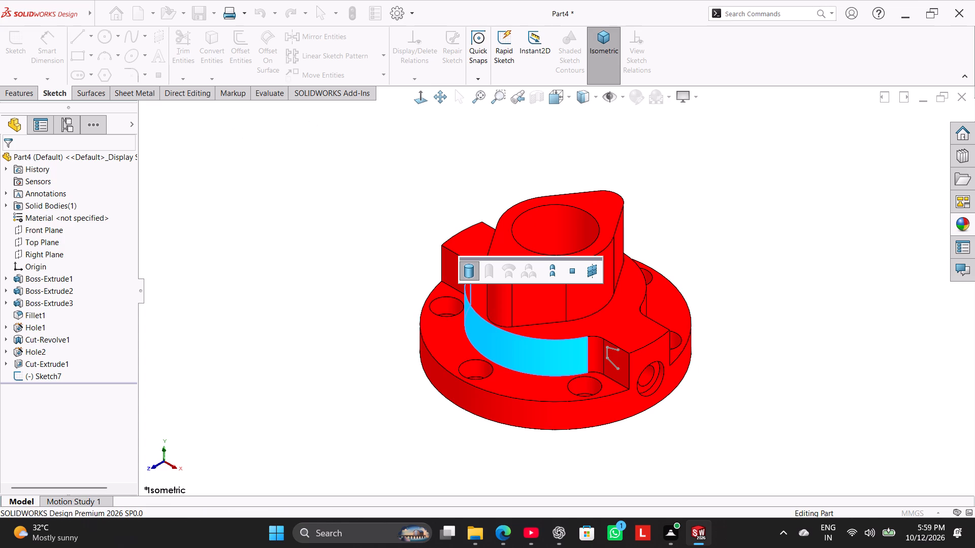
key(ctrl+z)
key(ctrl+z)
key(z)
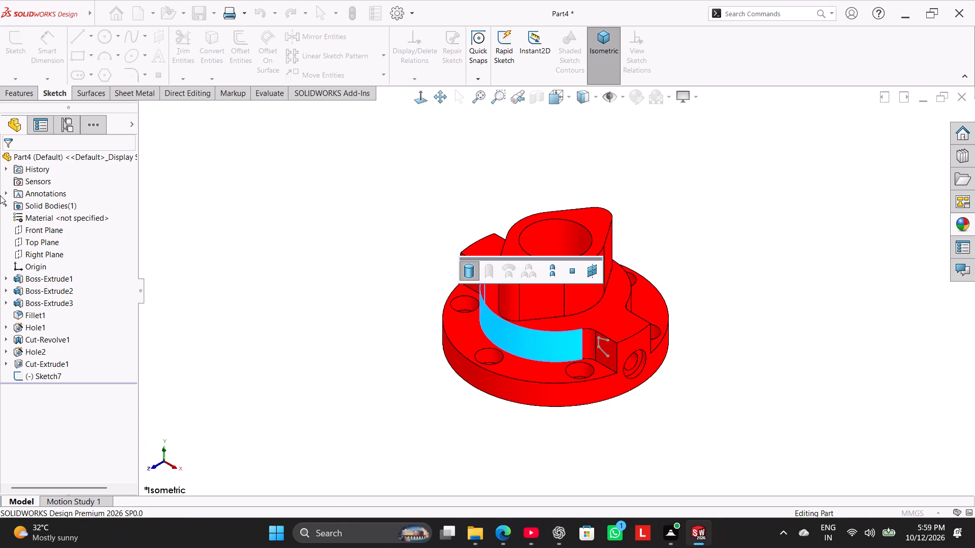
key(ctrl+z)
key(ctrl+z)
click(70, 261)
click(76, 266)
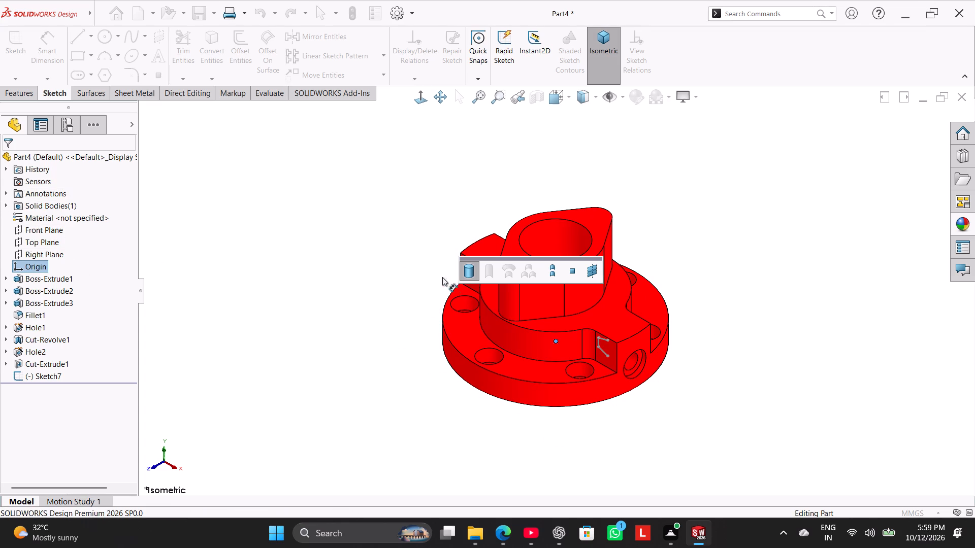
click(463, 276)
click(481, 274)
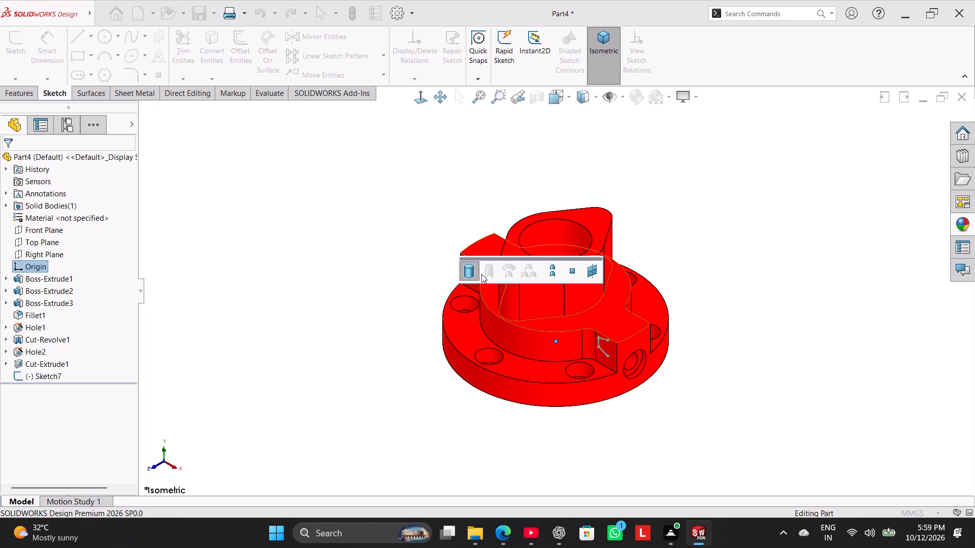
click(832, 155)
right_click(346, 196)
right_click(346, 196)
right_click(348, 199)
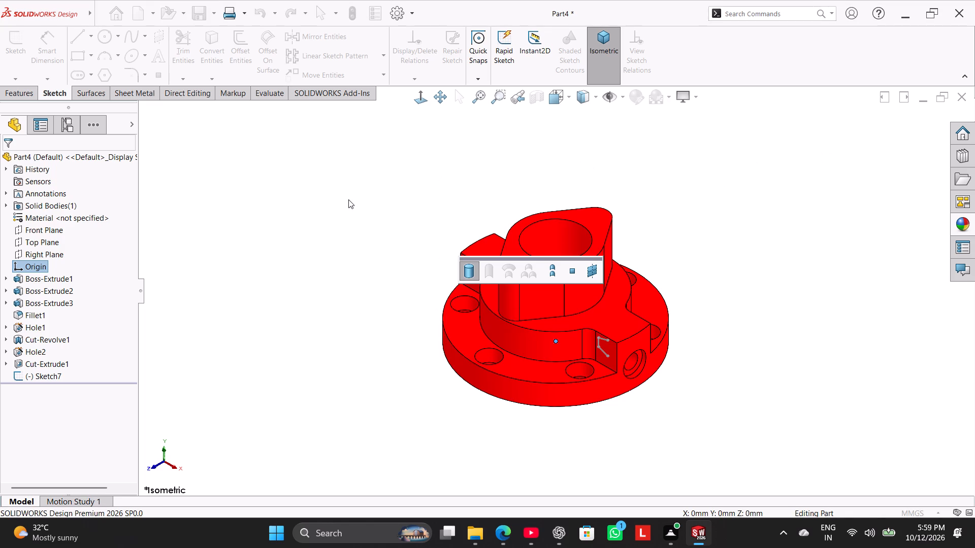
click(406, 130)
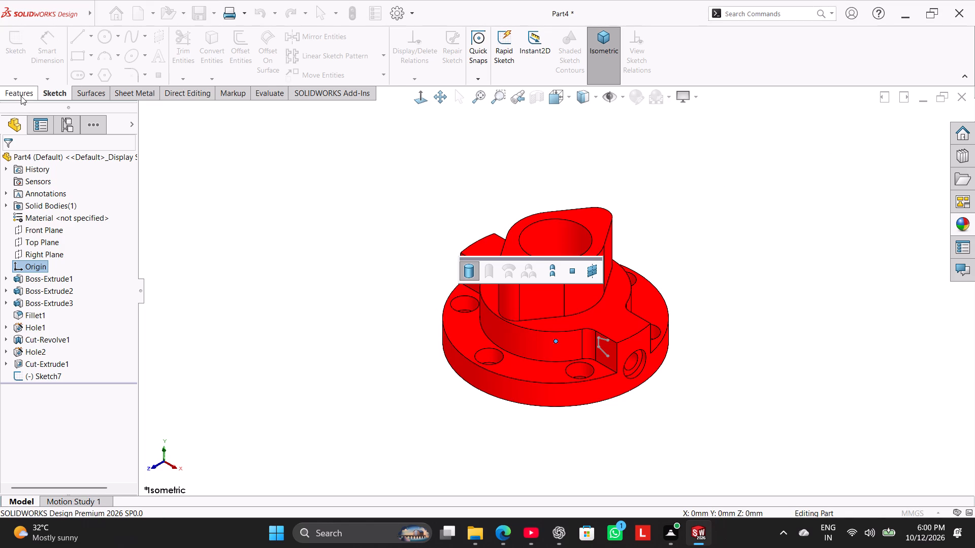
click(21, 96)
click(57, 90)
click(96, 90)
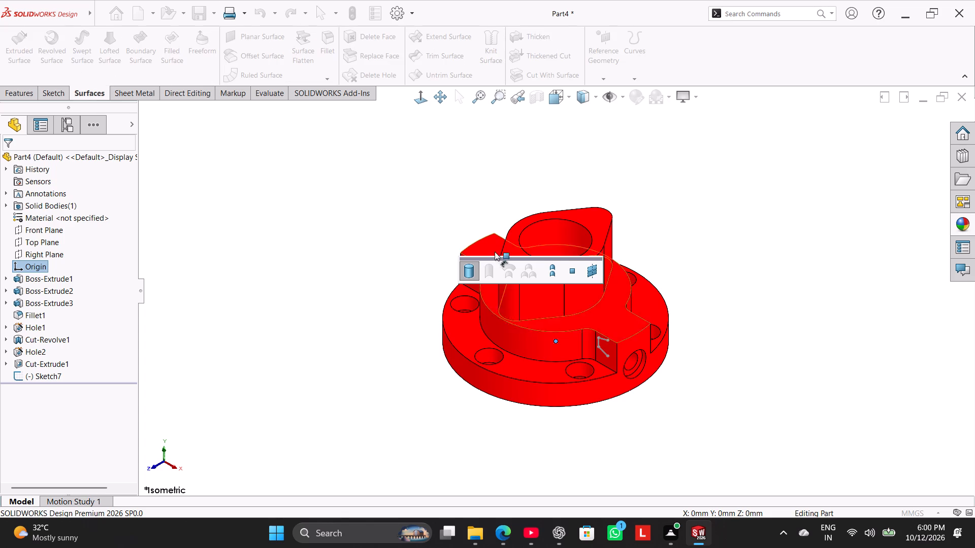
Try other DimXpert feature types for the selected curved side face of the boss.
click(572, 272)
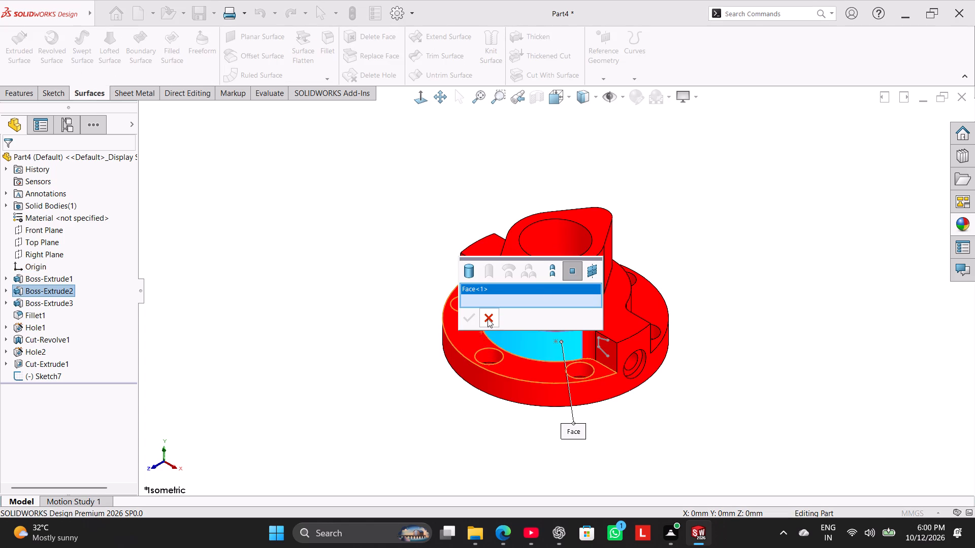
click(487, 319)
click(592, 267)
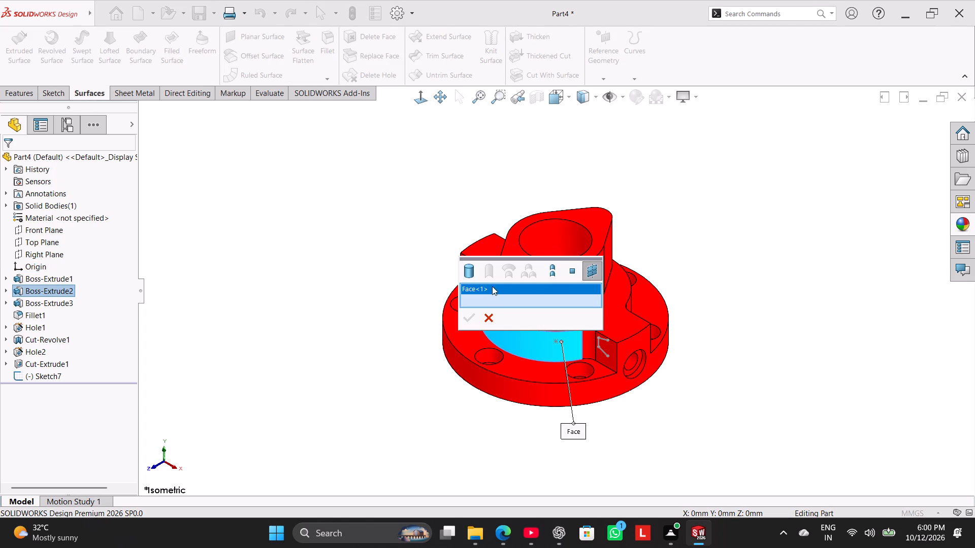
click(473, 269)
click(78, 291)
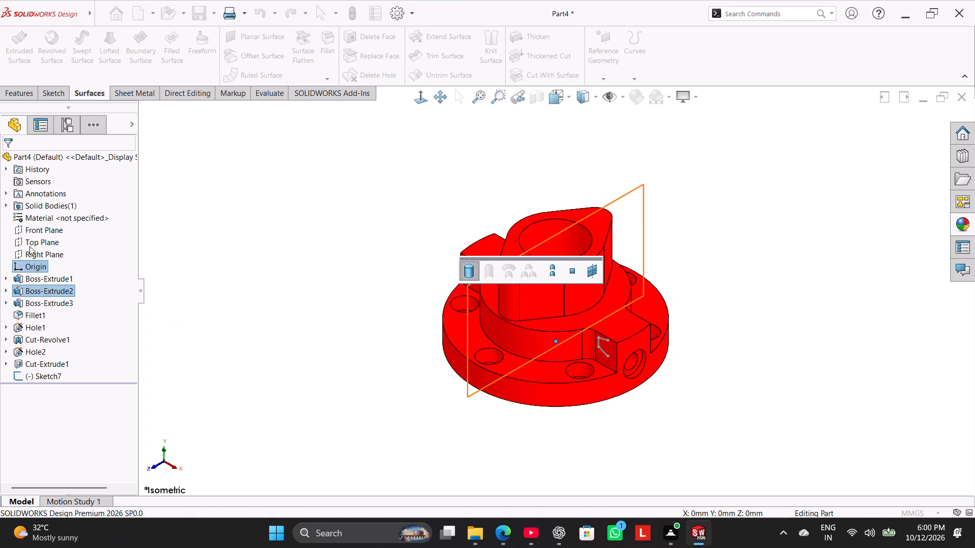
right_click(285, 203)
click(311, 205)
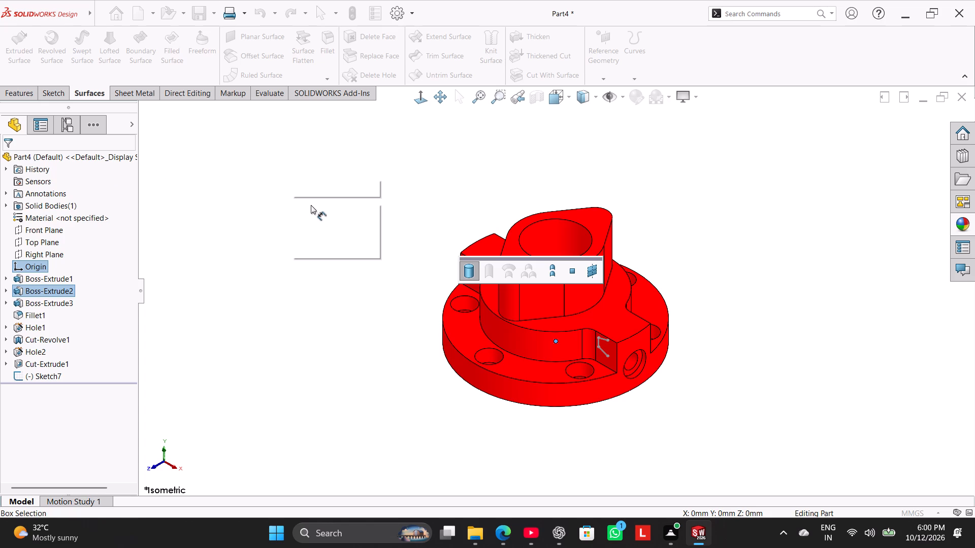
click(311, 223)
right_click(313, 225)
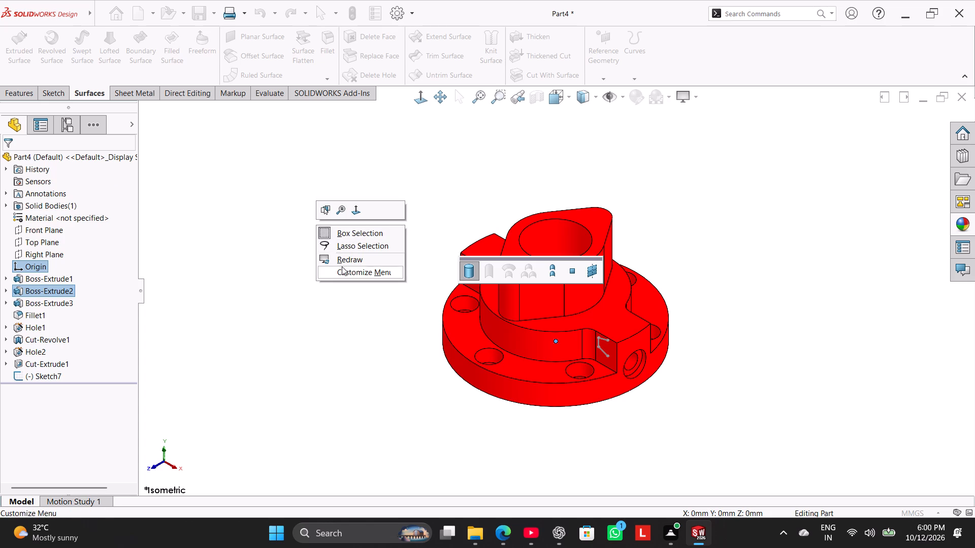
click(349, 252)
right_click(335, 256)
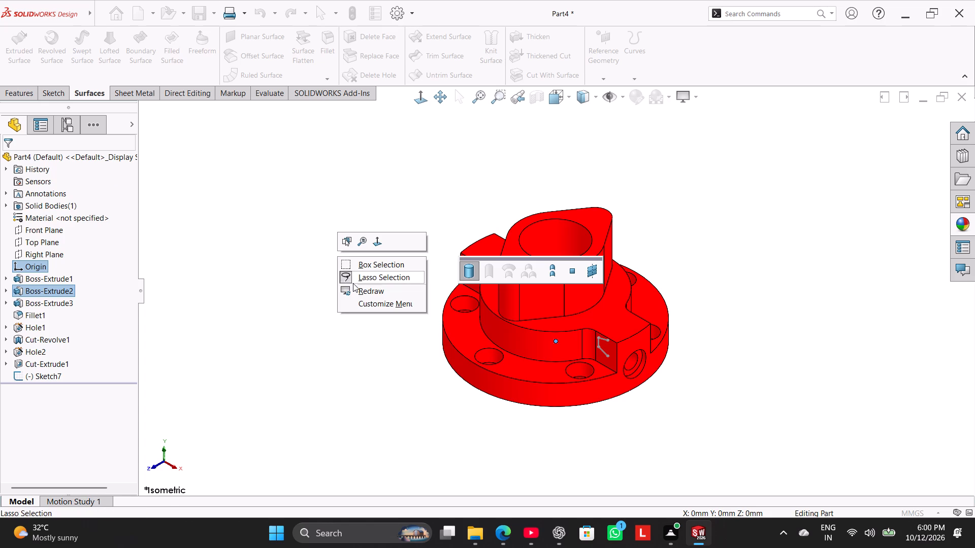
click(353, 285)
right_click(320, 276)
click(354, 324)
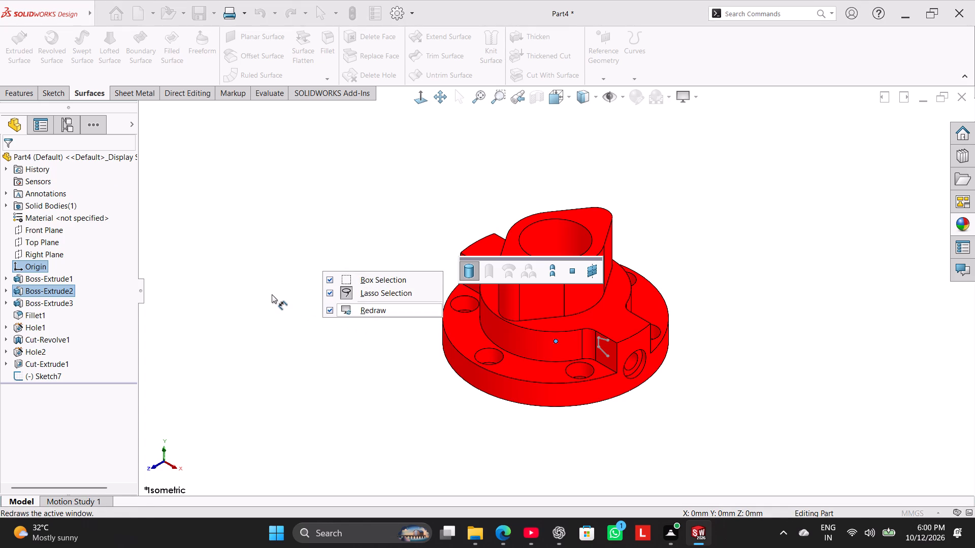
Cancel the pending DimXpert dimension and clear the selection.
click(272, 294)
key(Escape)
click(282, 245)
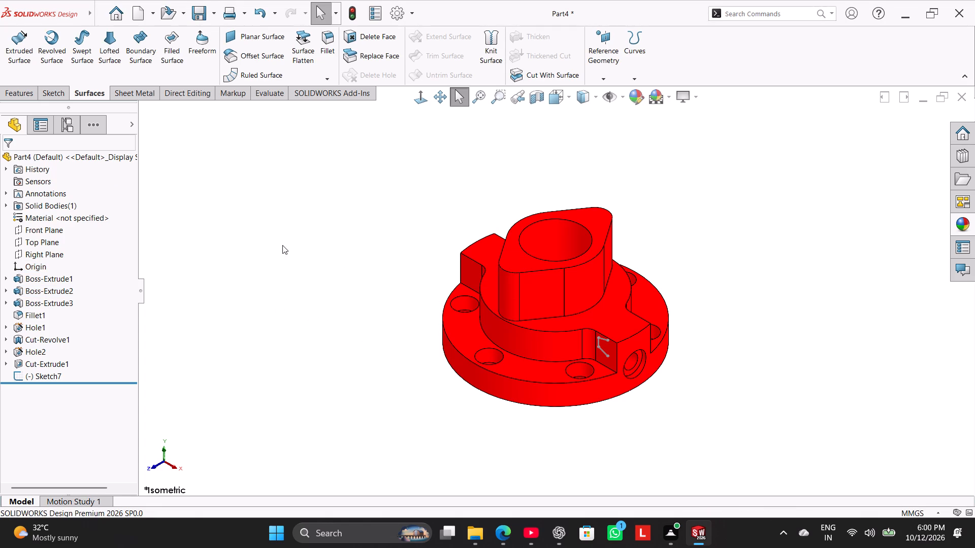
Save the part as Flanged Bearing Housing in the Worked folder.
click(191, 13)
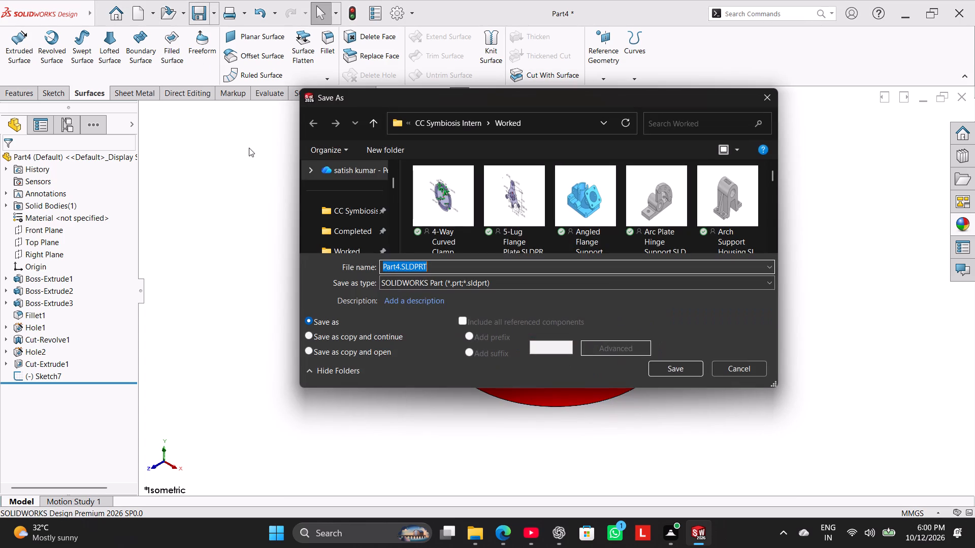
key(ctrl+v)
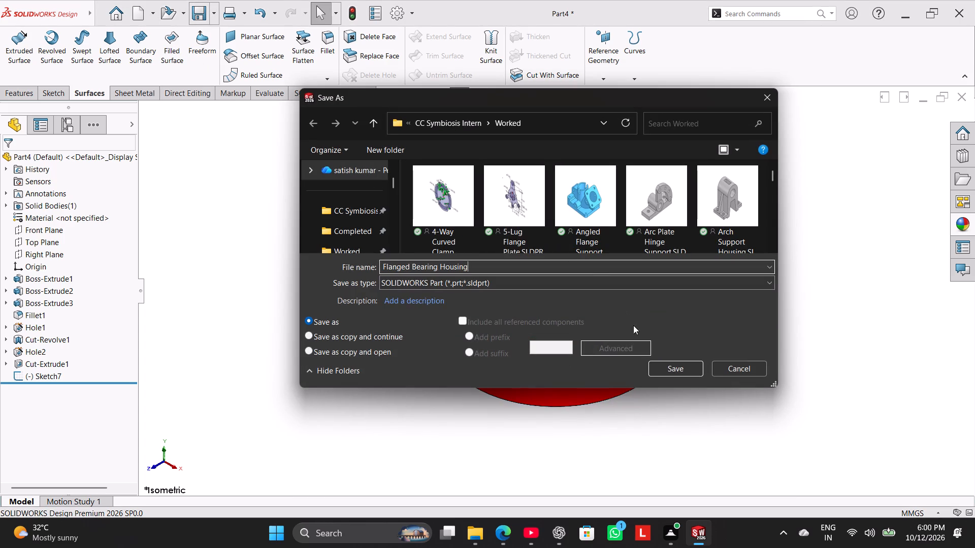
click(666, 365)
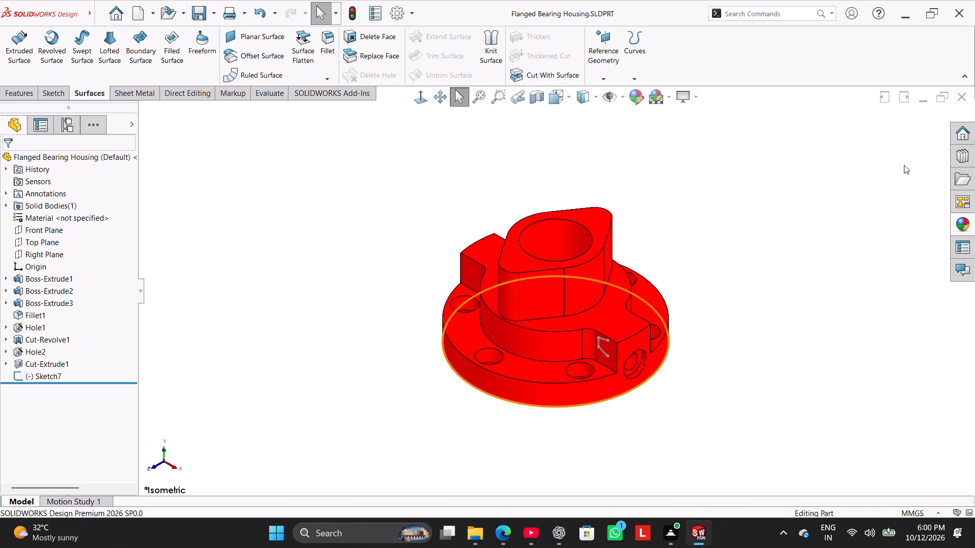
Close the part and reopen Flanged Bearing Housing by searching for it in the Worked folder.
click(967, 96)
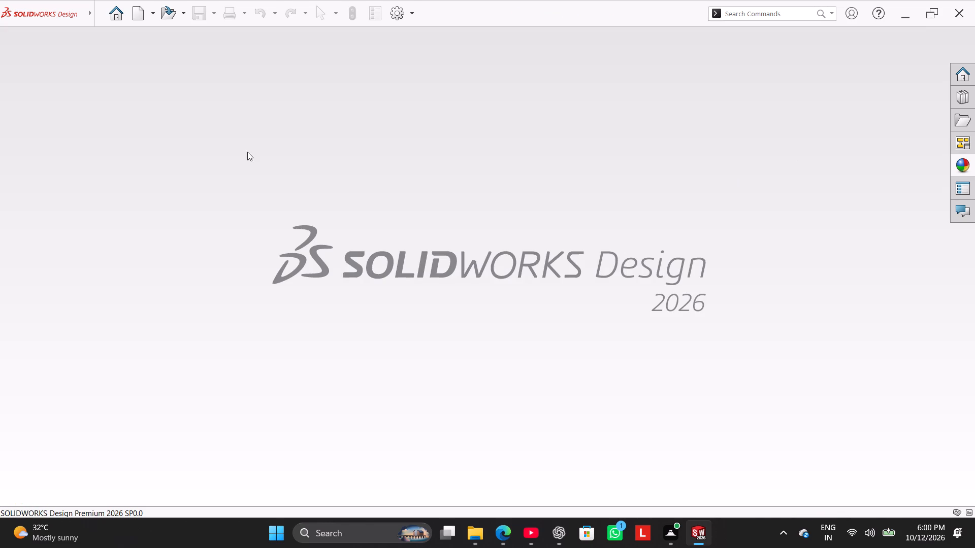
click(182, 18)
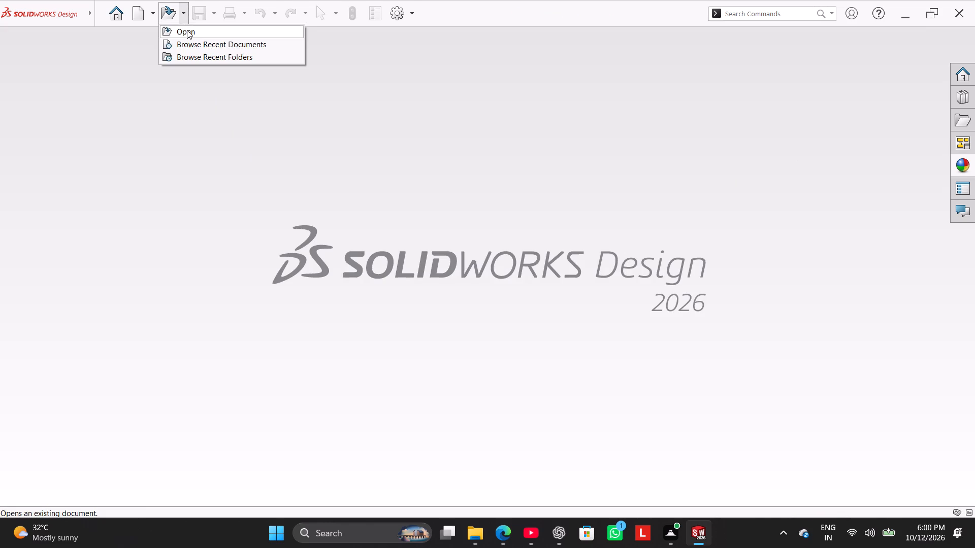
click(187, 30)
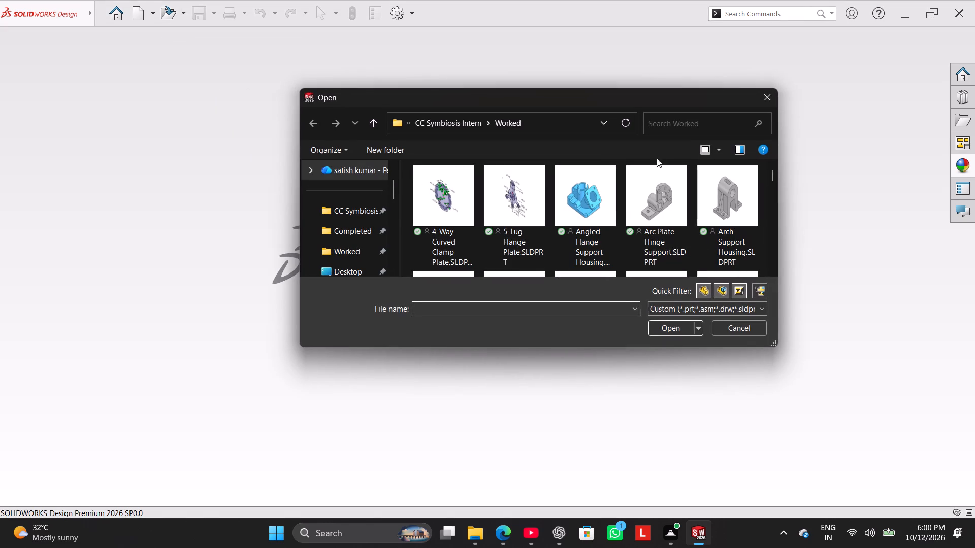
click(675, 118)
click(675, 122)
key(ctrl+v)
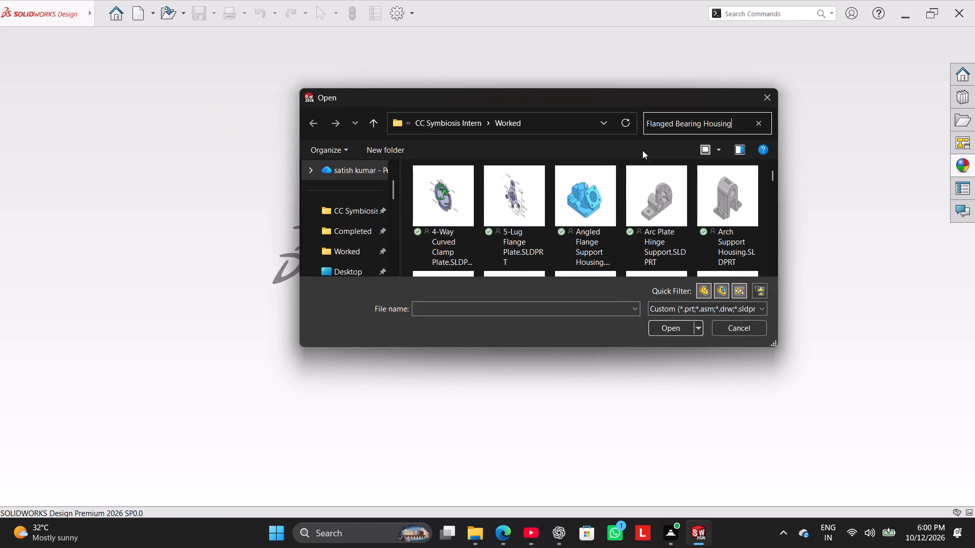
click(676, 325)
click(608, 169)
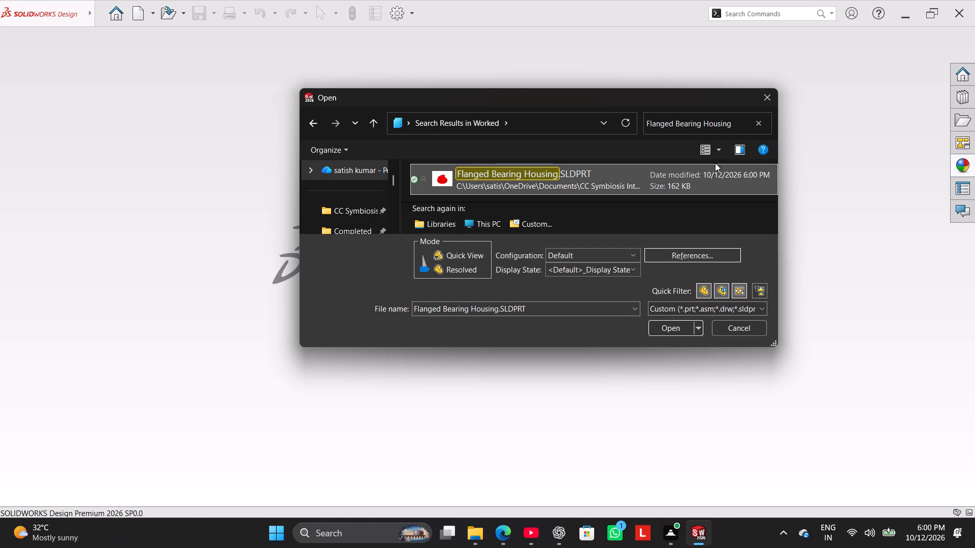
click(716, 155)
click(745, 32)
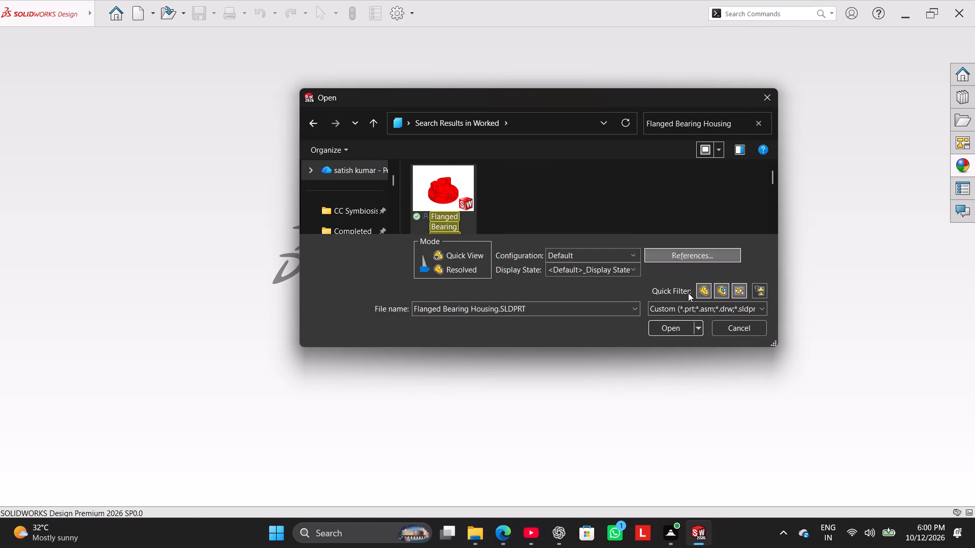
click(673, 325)
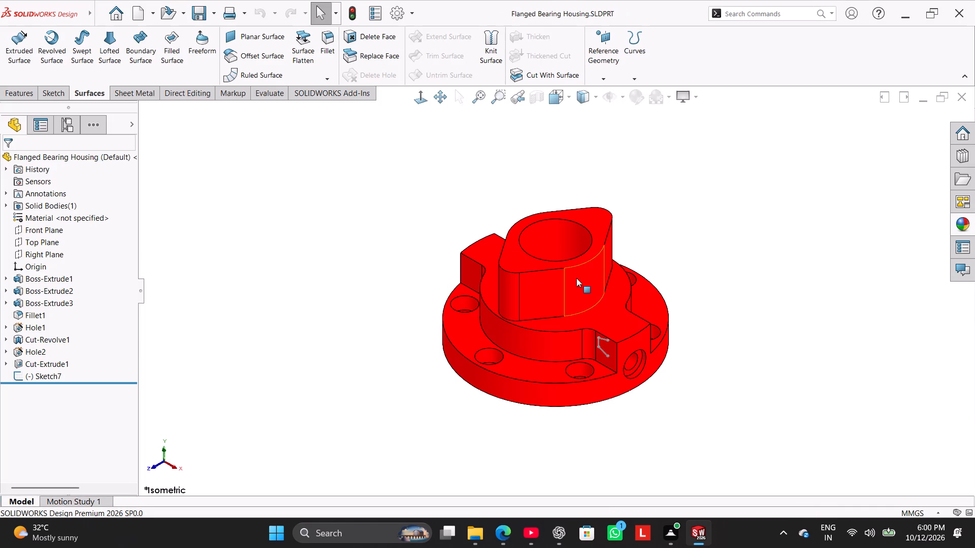
Open Sketch7, the tapered transition profile, for editing.
click(400, 288)
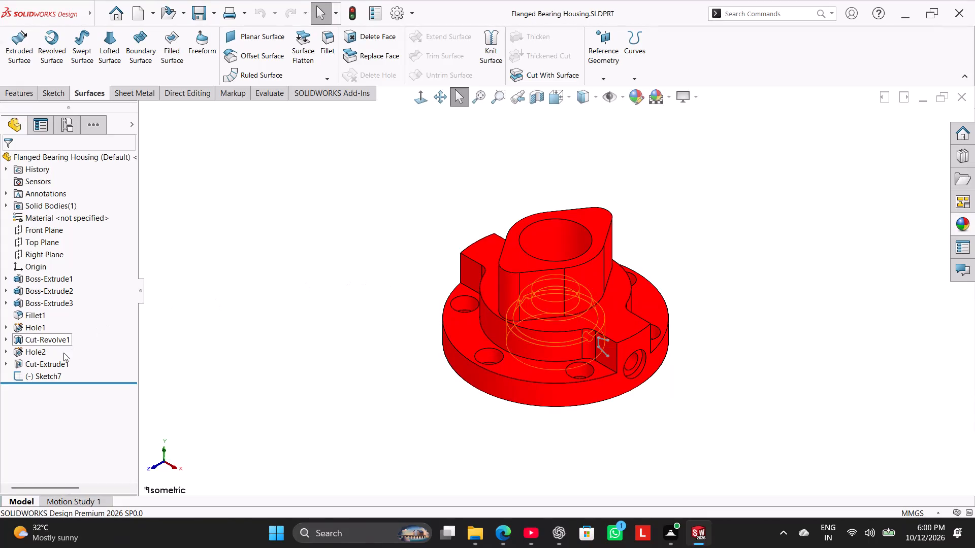
right_click(49, 373)
click(66, 296)
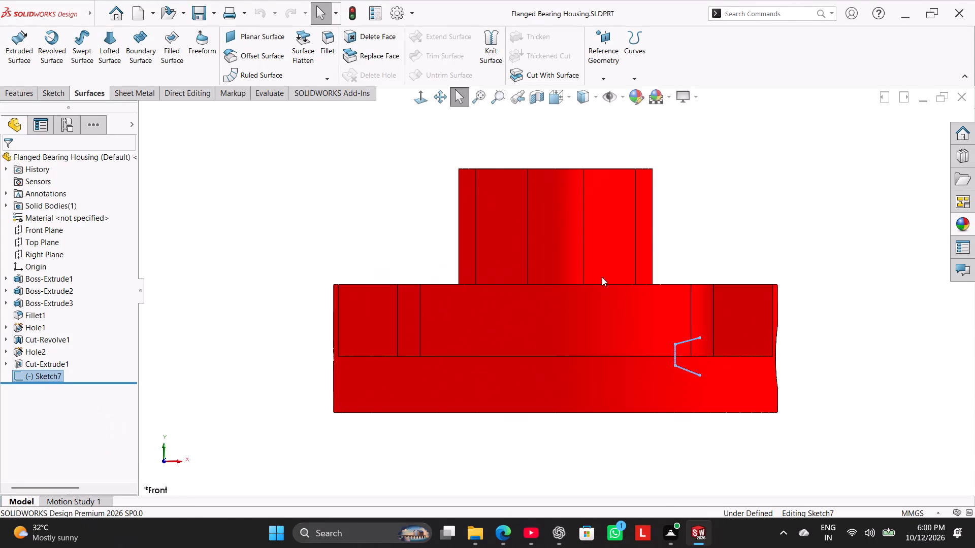
click(720, 199)
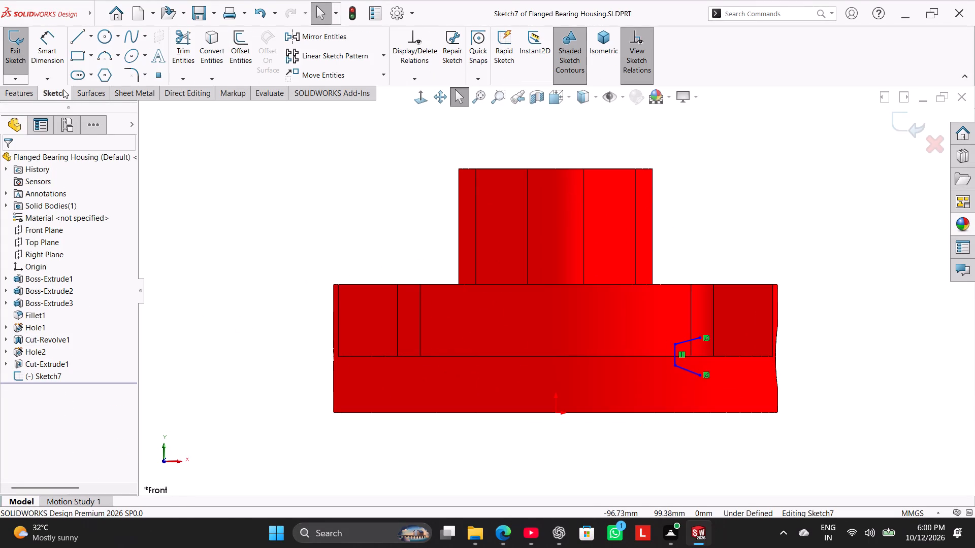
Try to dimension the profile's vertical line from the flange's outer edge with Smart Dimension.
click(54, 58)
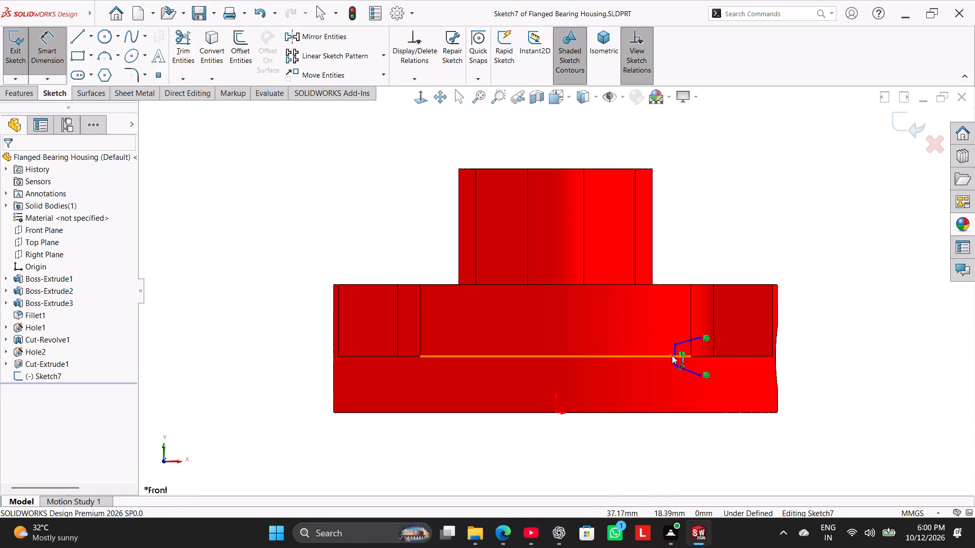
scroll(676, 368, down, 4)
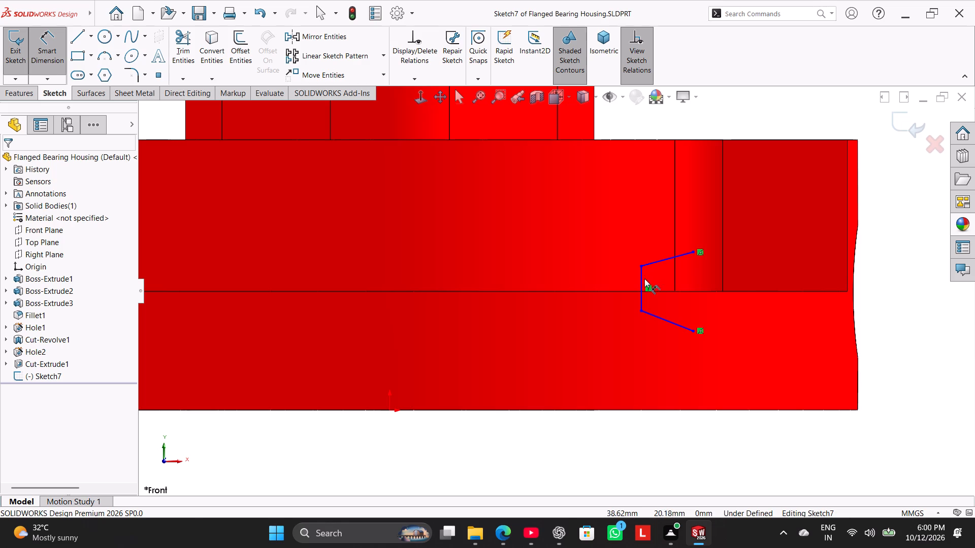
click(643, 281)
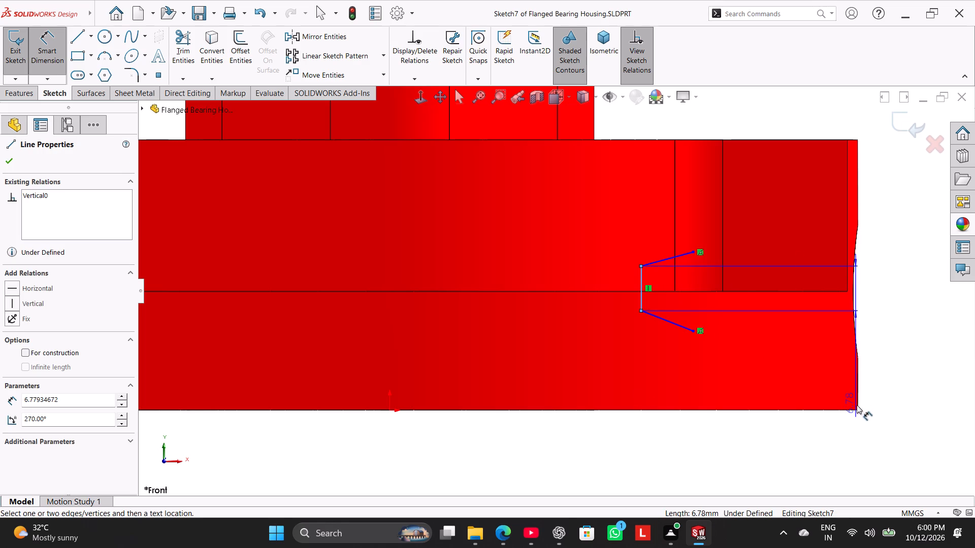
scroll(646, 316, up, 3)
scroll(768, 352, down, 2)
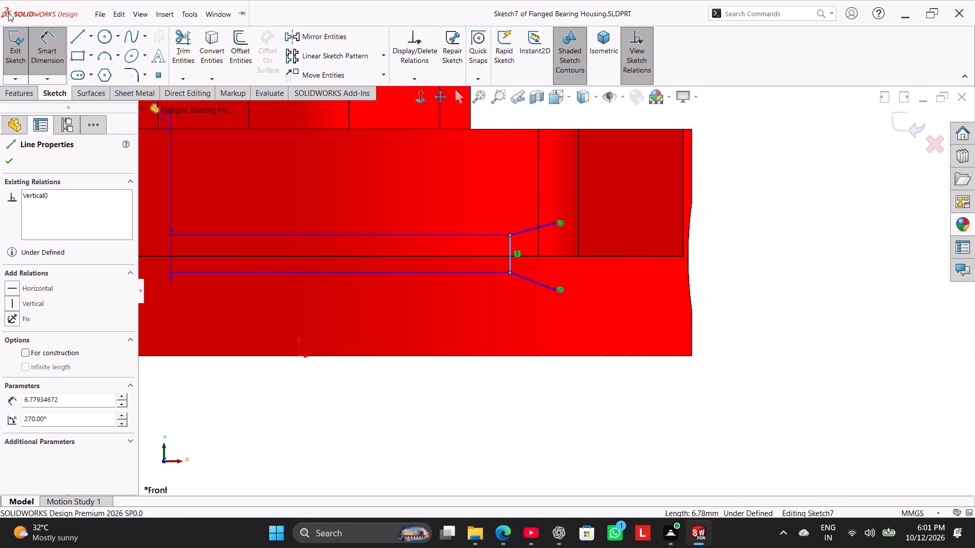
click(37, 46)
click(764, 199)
Section the part at the Front Plane with zero offset and view it normal to the cut.
middle_drag(769, 252, 753, 249)
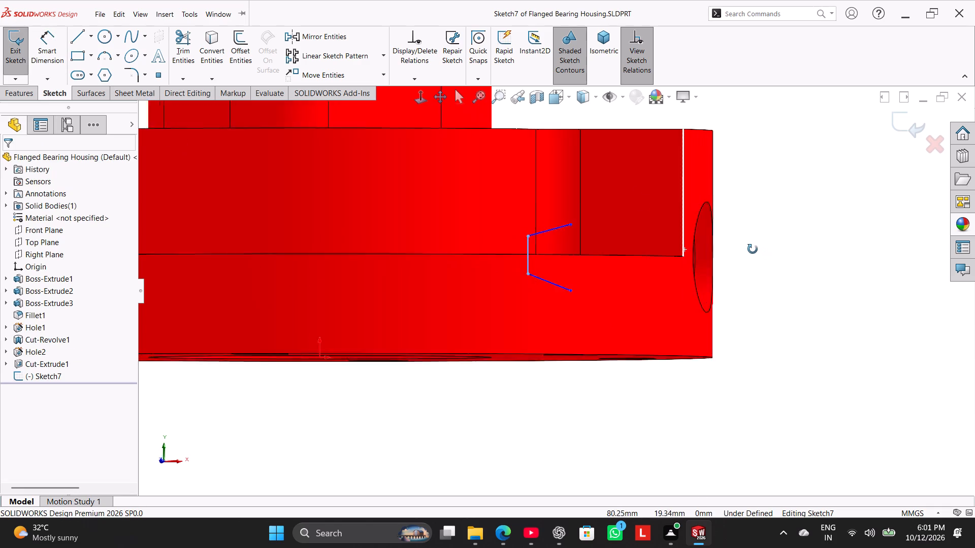
middle_drag(753, 249, 742, 243)
click(570, 99)
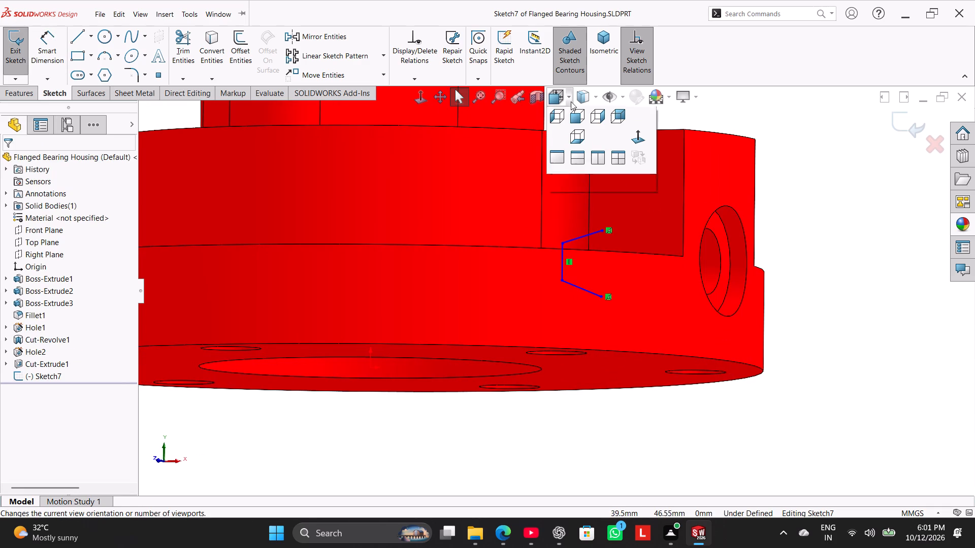
click(838, 108)
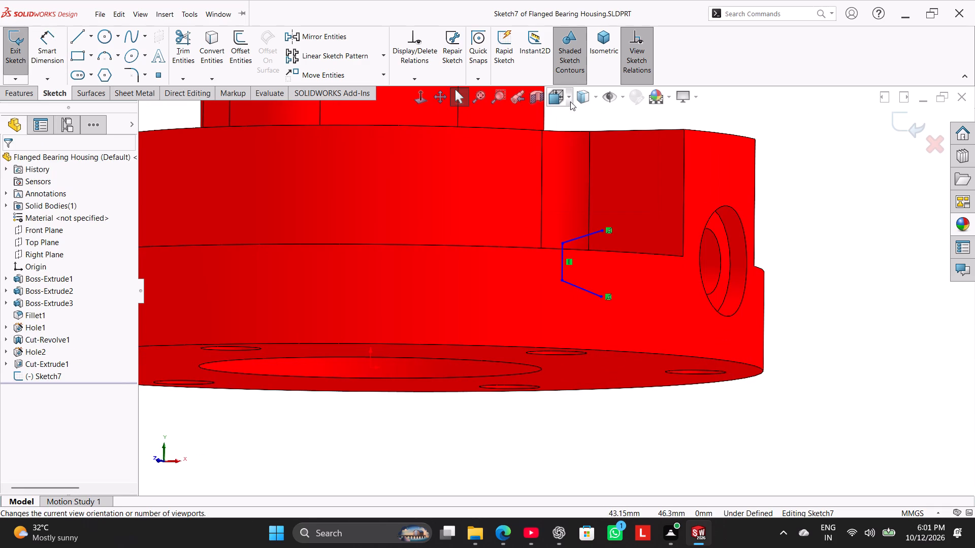
click(532, 91)
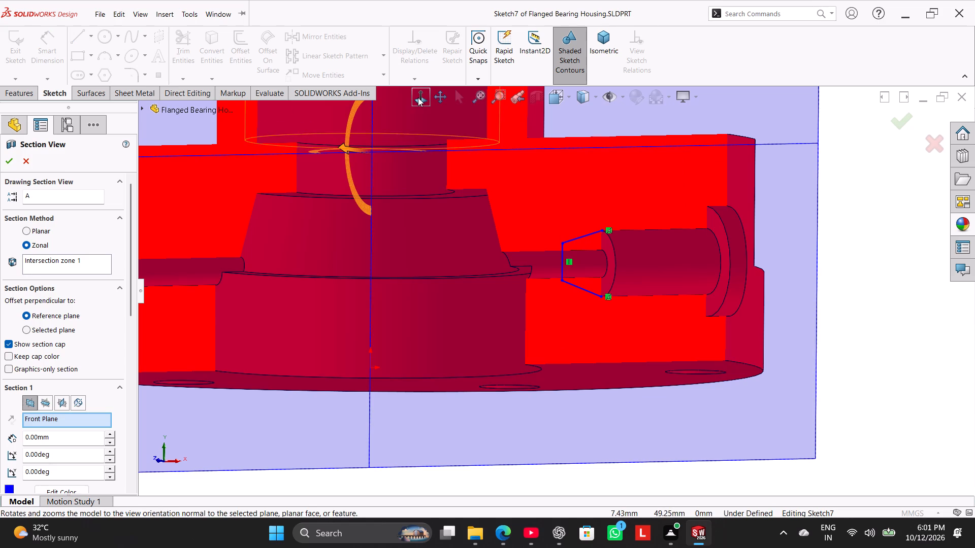
click(418, 97)
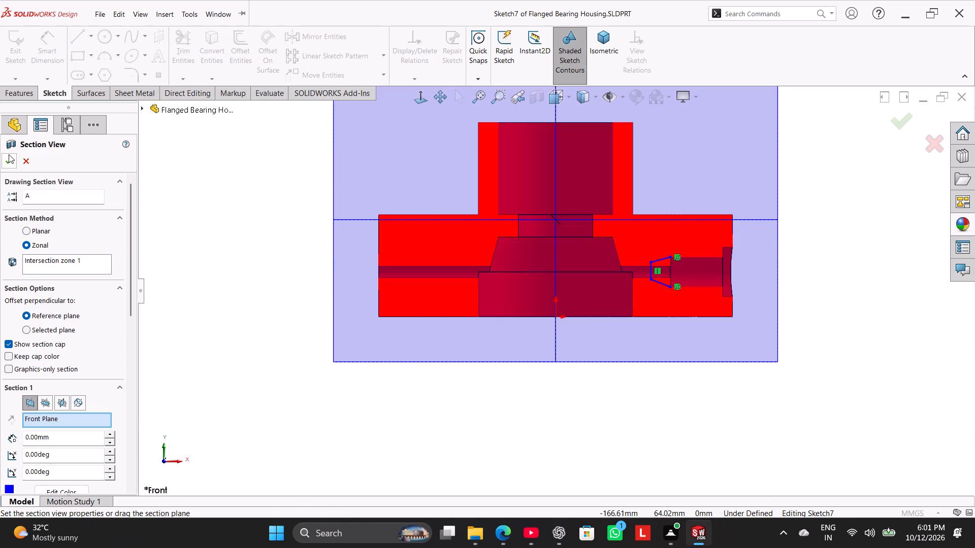
click(9, 154)
scroll(864, 174, down, 2)
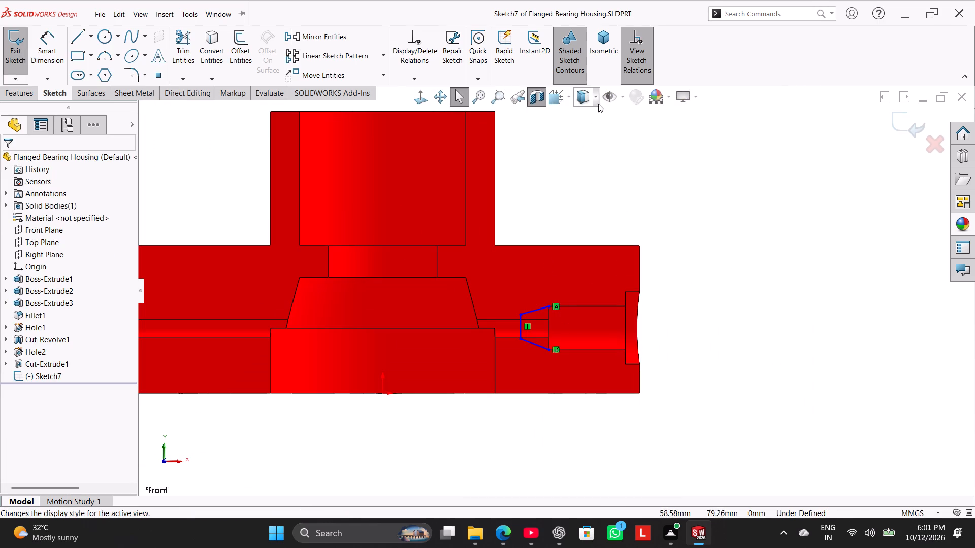
Change the model's display style to hidden lines visible.
click(598, 104)
click(586, 177)
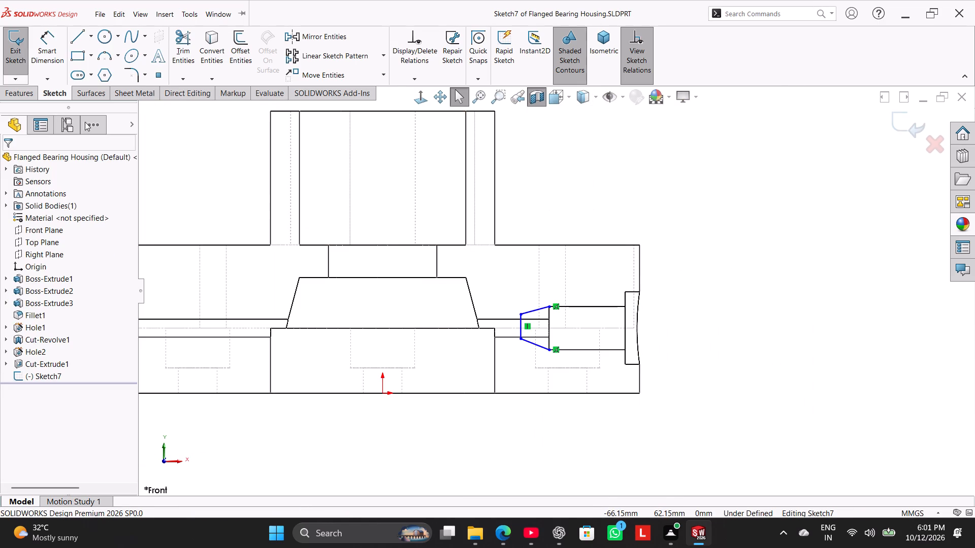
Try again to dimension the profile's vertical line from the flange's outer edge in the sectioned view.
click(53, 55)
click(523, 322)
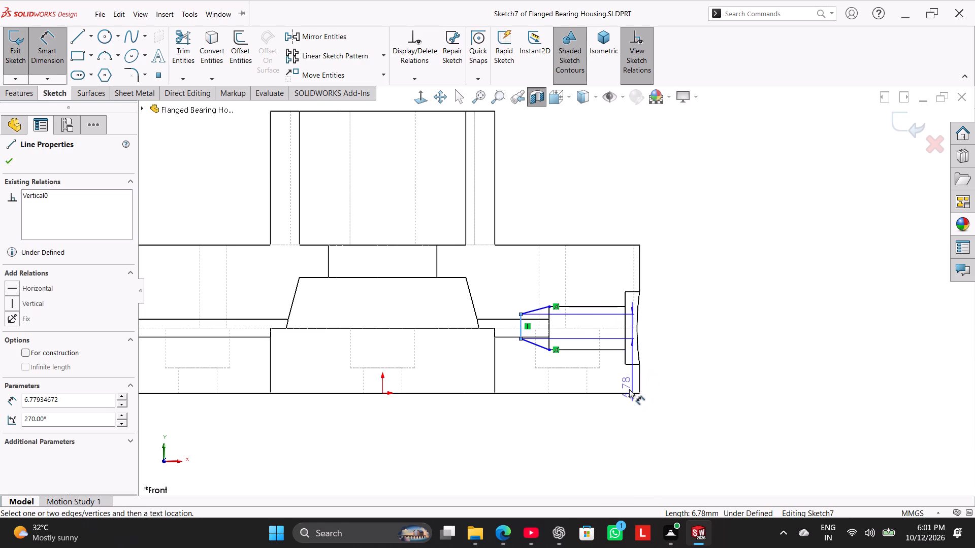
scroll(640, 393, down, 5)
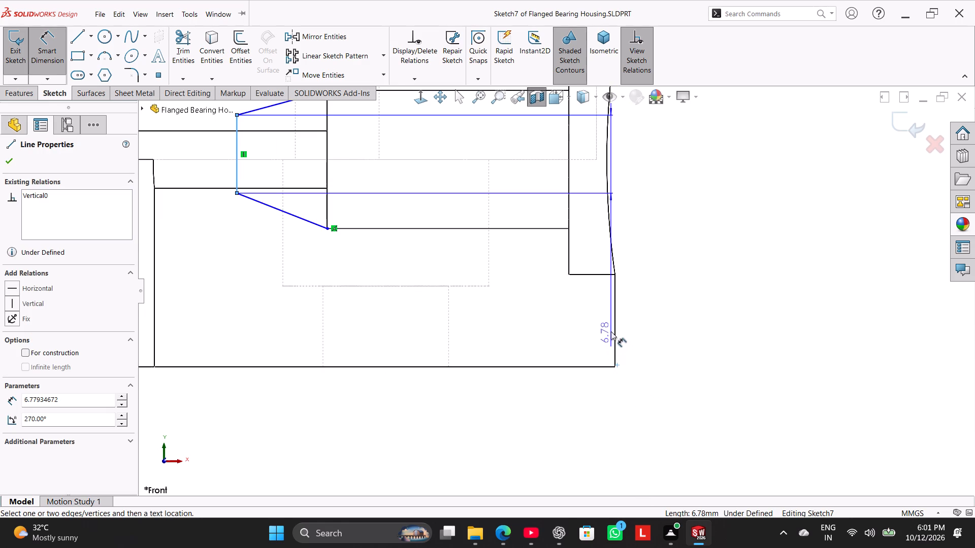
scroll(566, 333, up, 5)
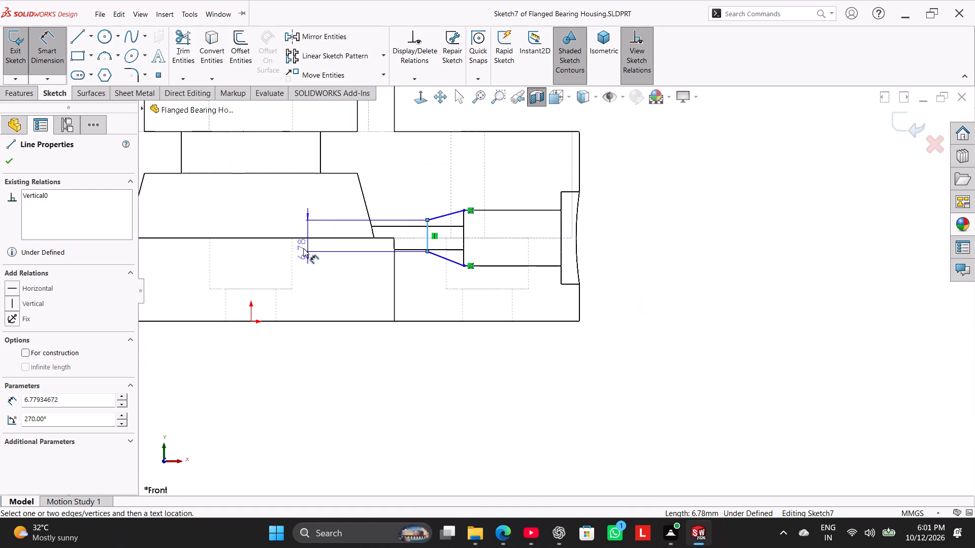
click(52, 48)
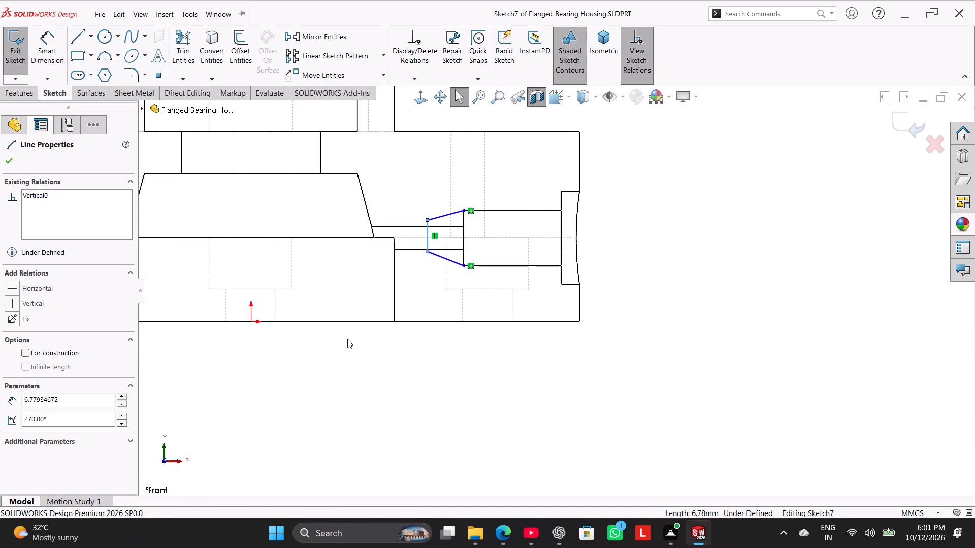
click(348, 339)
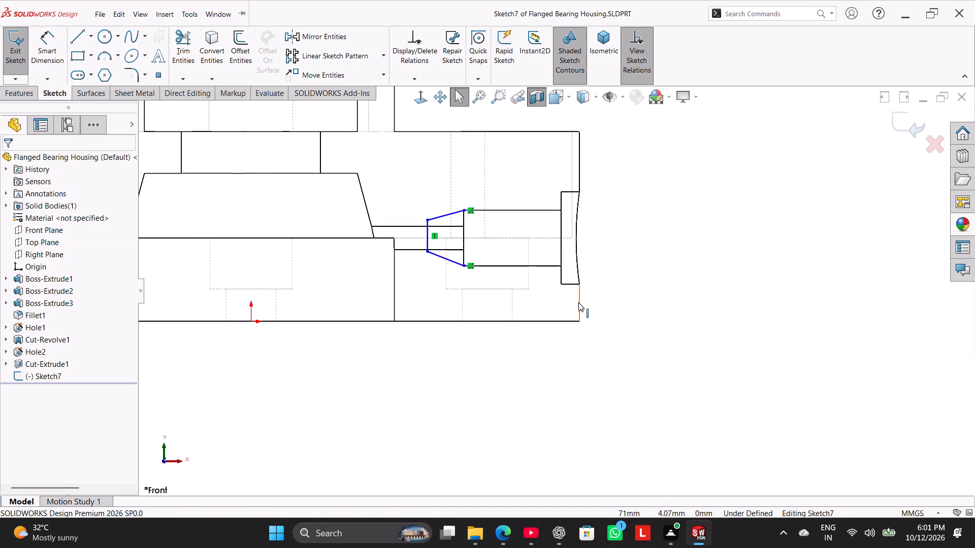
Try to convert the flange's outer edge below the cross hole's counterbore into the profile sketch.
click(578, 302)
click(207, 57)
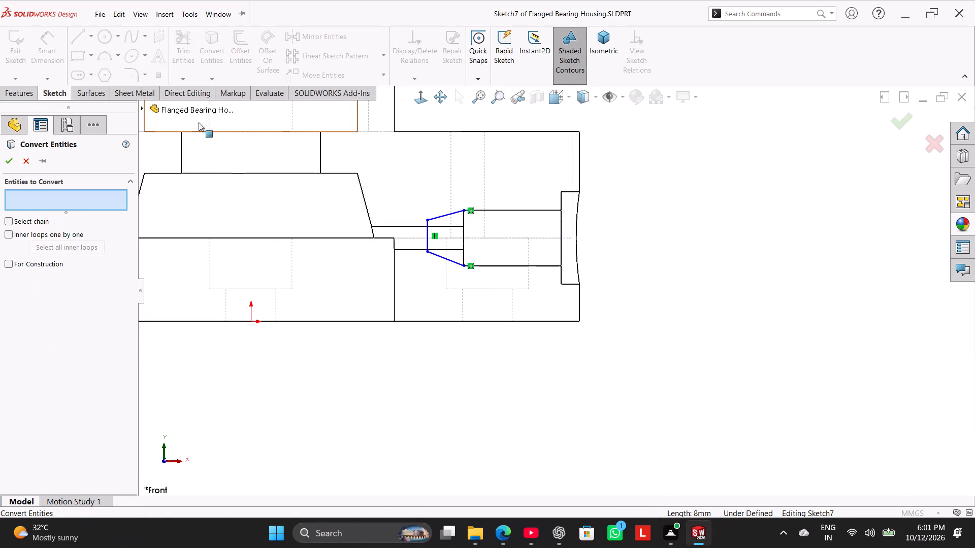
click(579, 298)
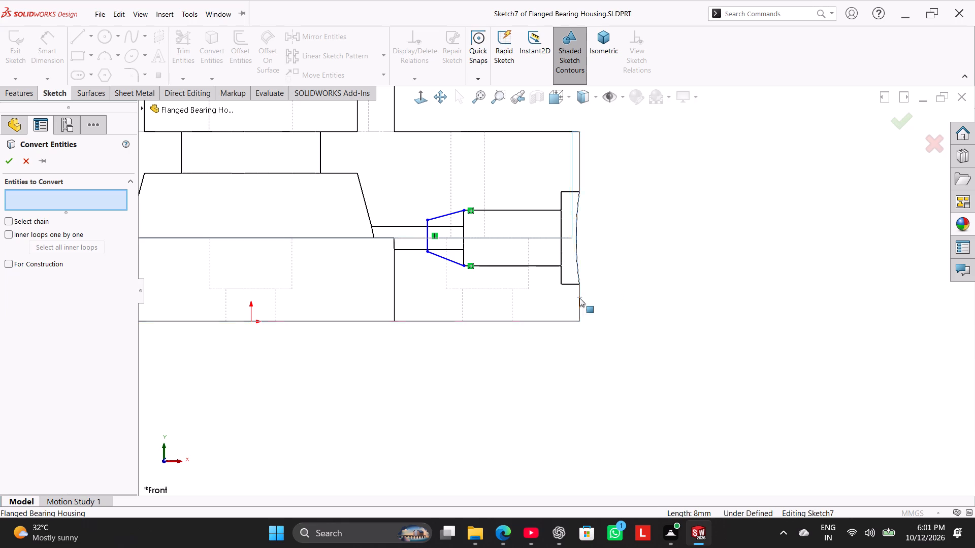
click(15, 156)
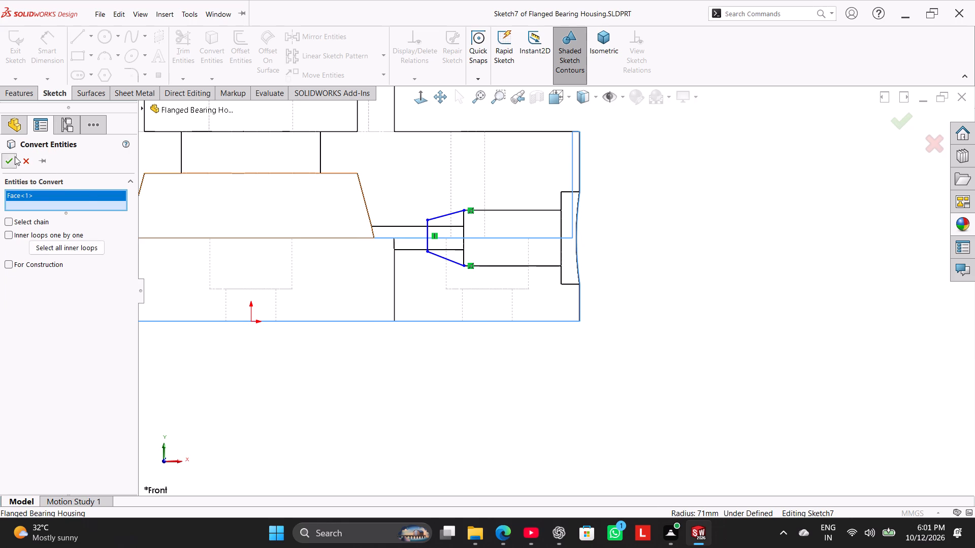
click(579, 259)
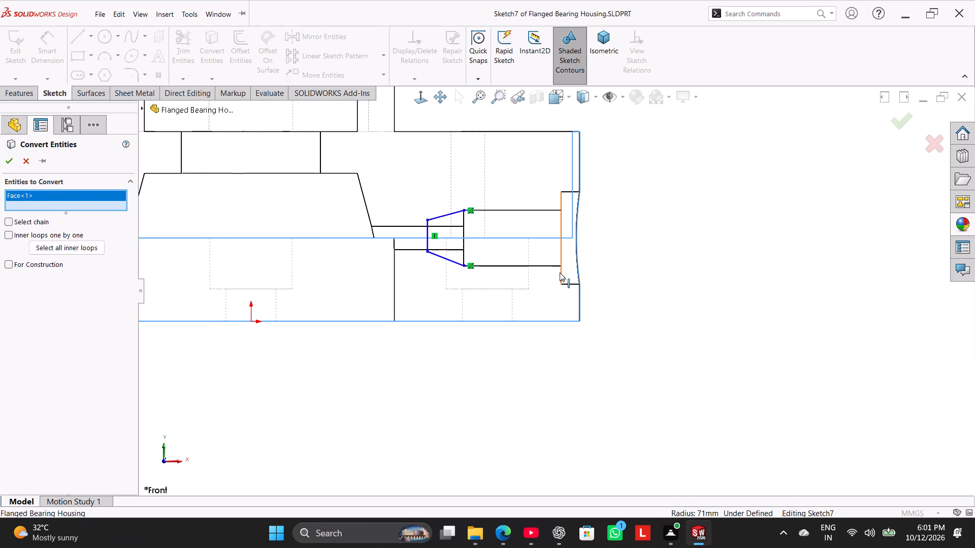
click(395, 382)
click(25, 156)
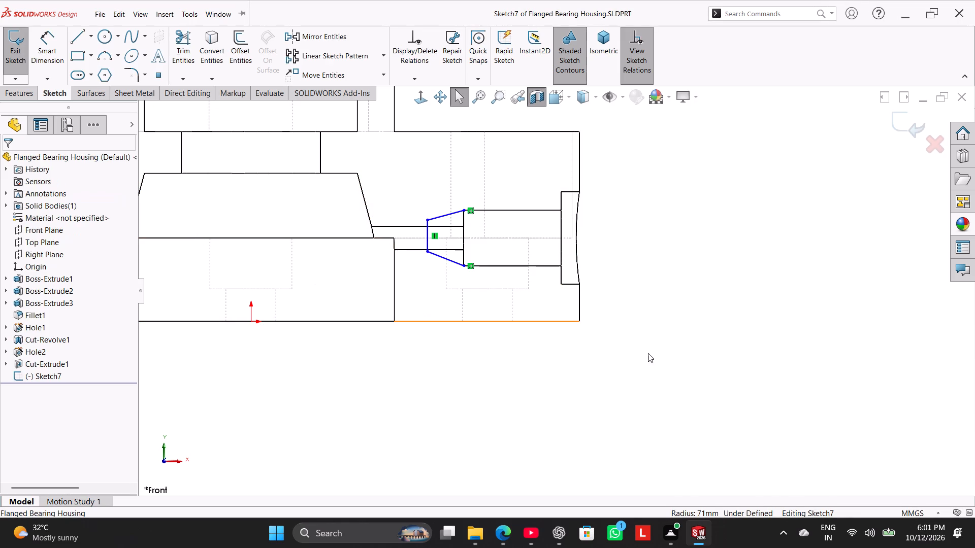
Draw an 8 mm vertical construction line along the flange's outer edge, from its bottom corner to the counterbore's lower corner.
click(708, 363)
scroll(565, 251, down, 2)
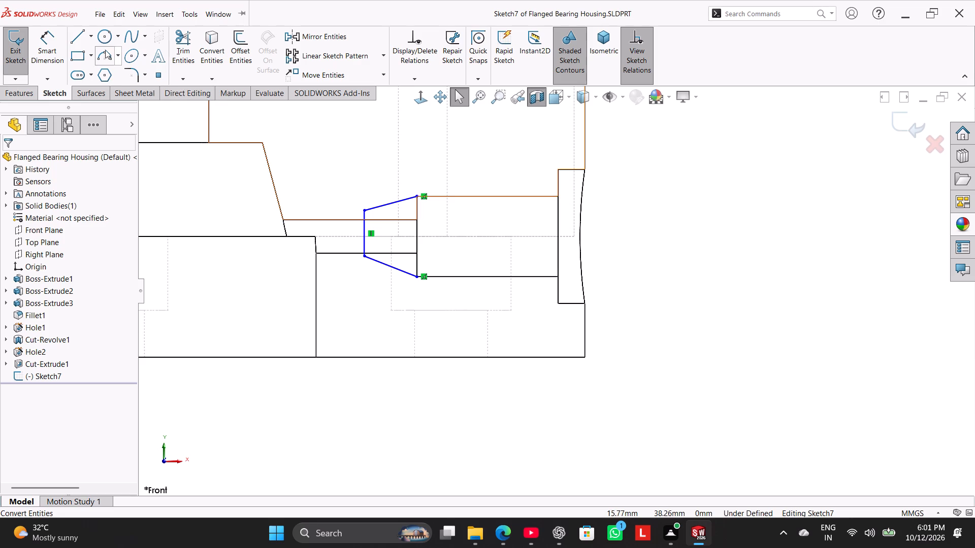
click(81, 42)
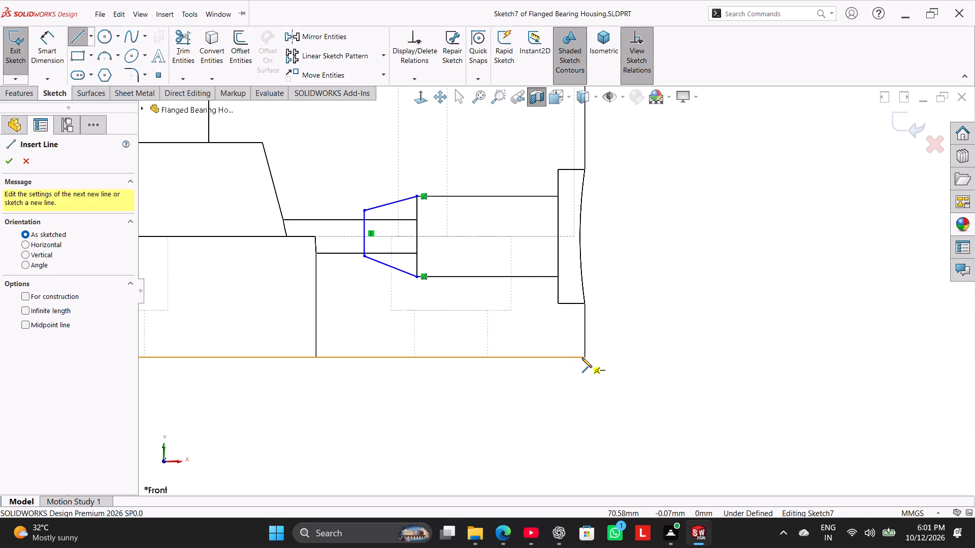
click(585, 356)
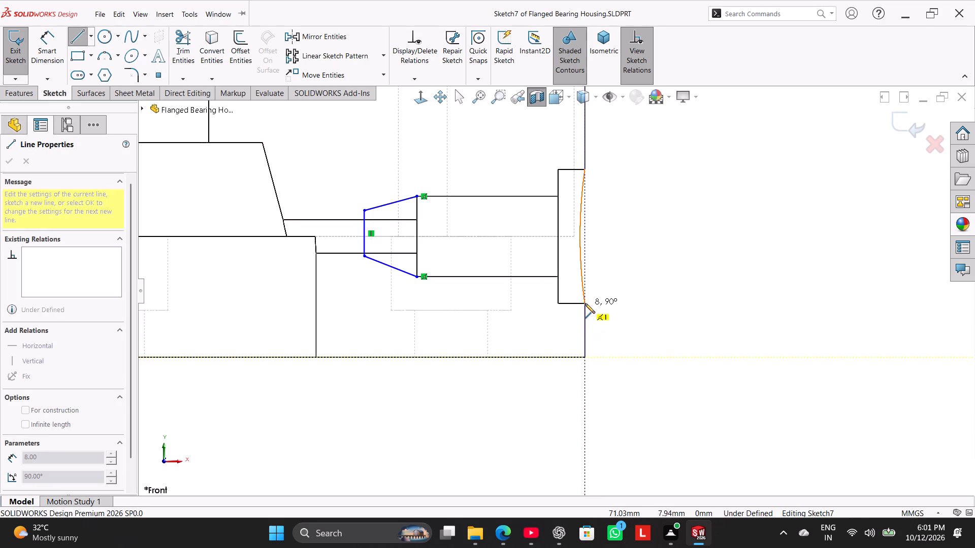
click(585, 303)
right_click(636, 299)
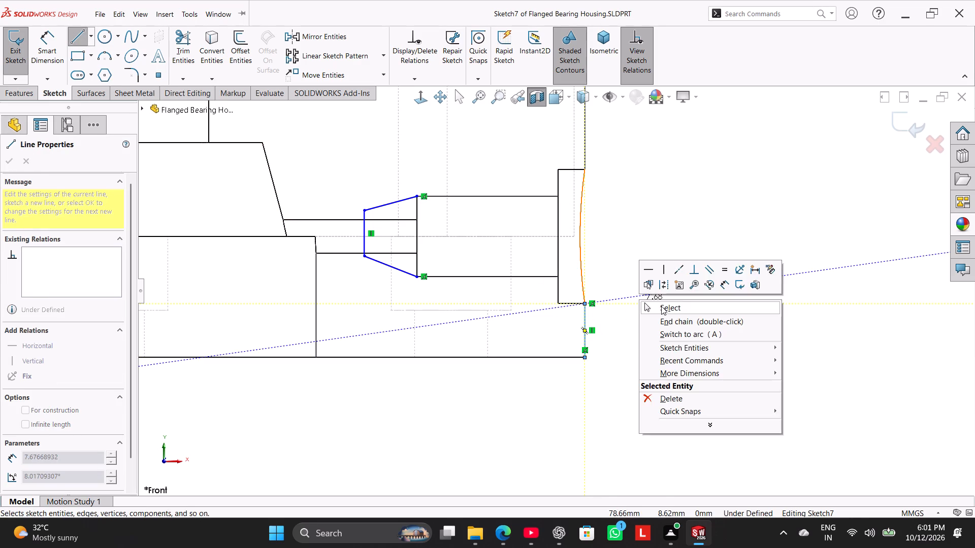
click(661, 306)
right_click(583, 329)
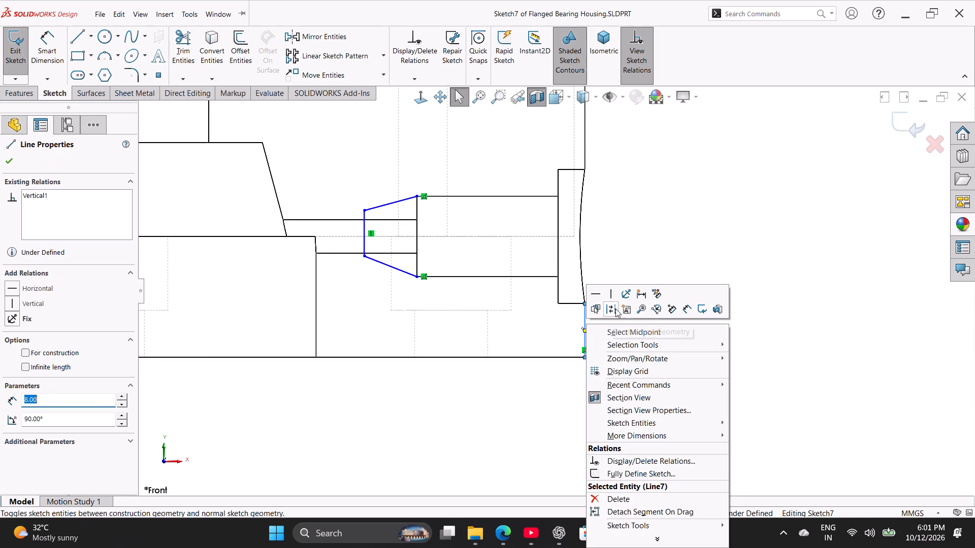
click(616, 307)
click(623, 270)
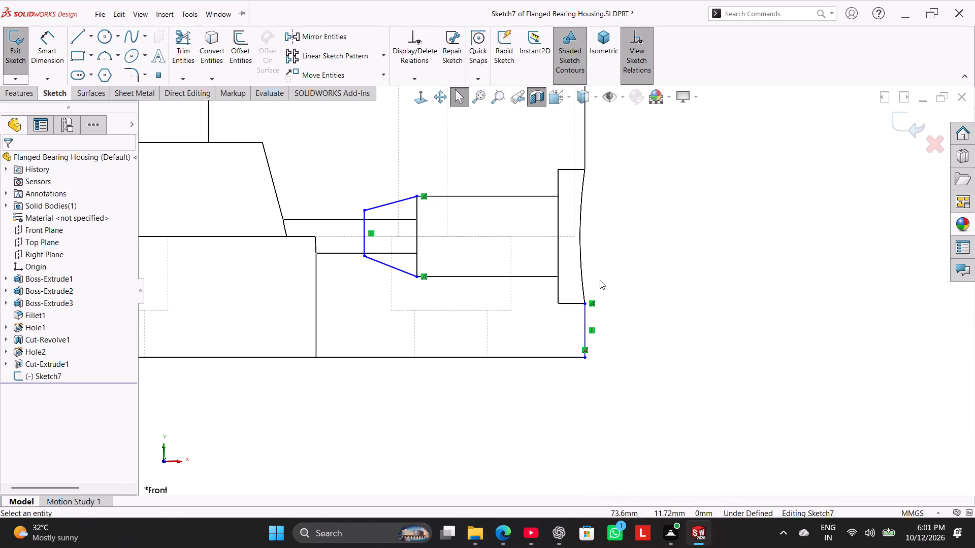
Dimension the tapered profile's vertical line at 32 mm from the construction line on the flange's outer edge.
click(51, 66)
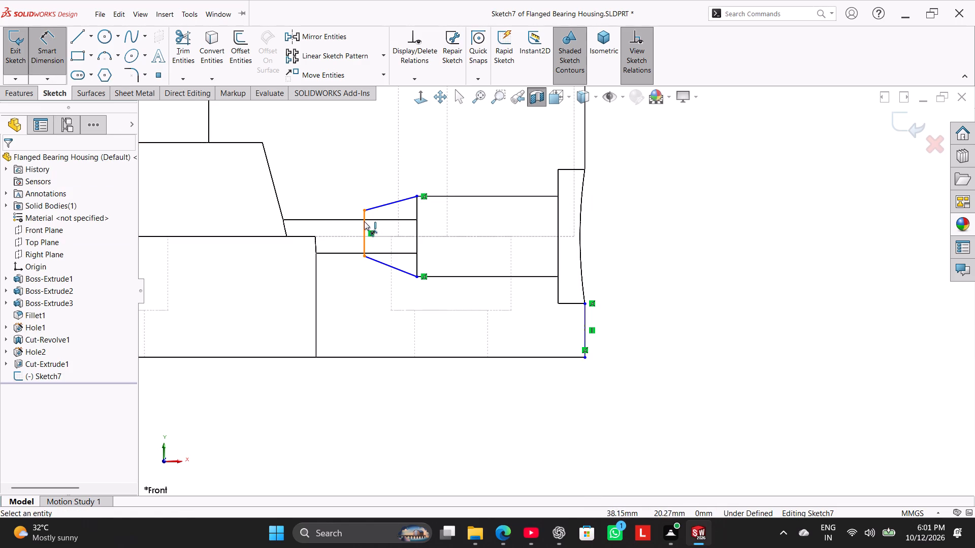
click(364, 221)
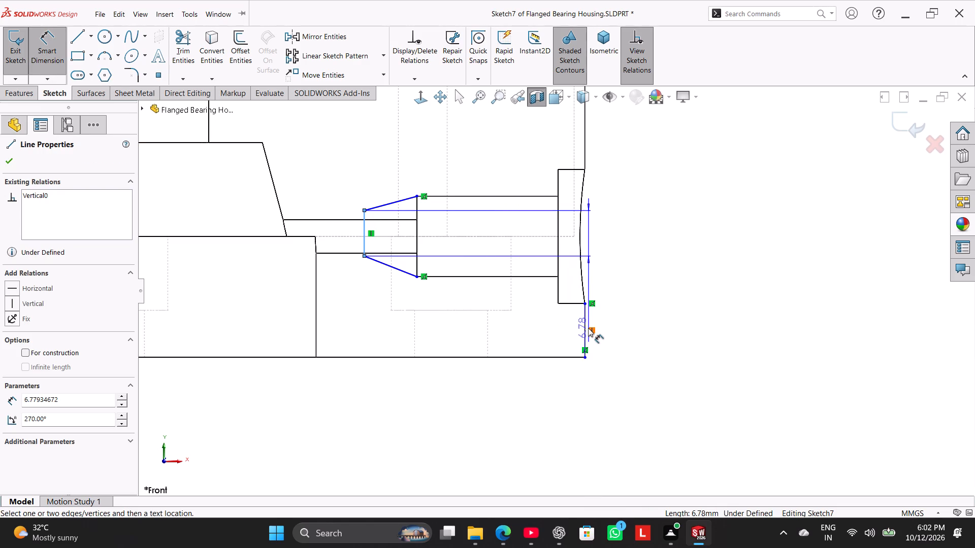
click(586, 327)
click(492, 406)
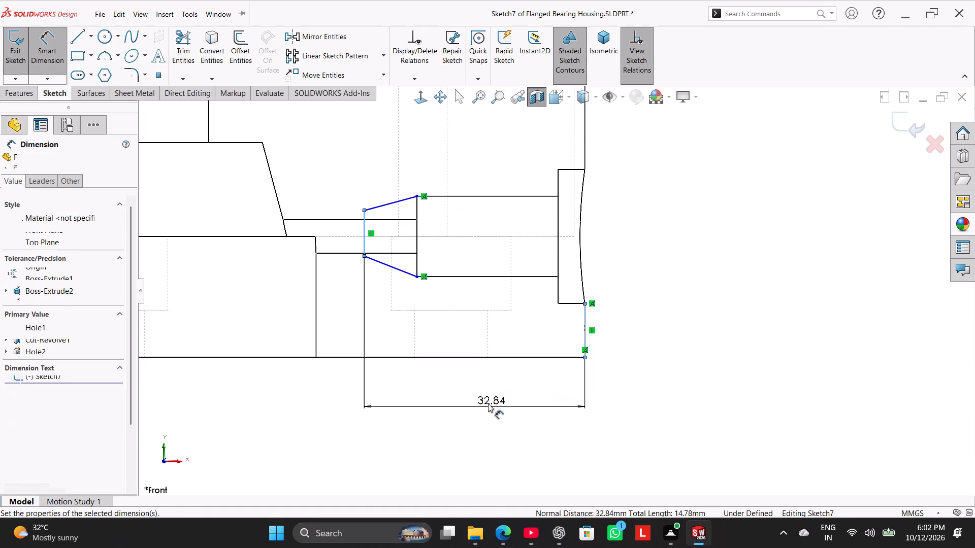
key(3)
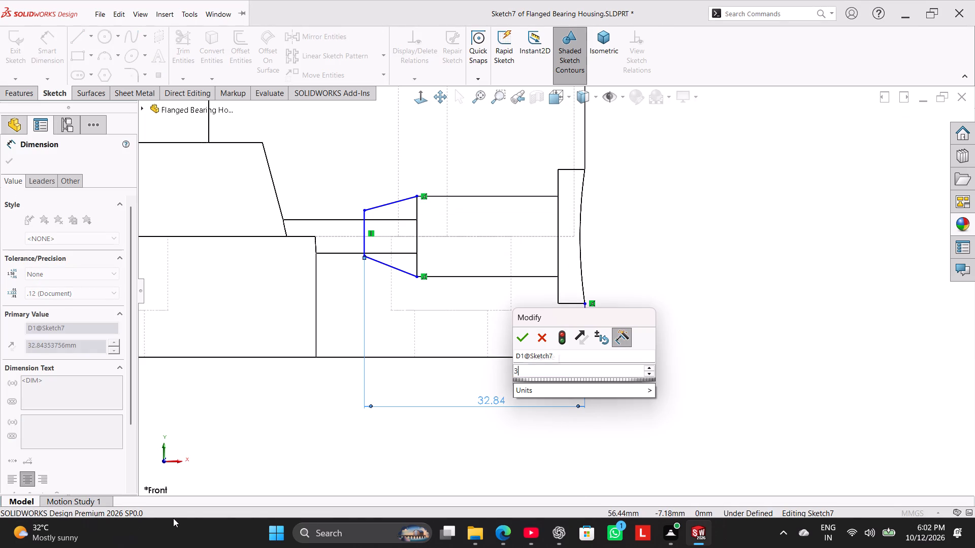
key(2)
key(Return)
right_drag(749, 331, 750, 326)
click(782, 354)
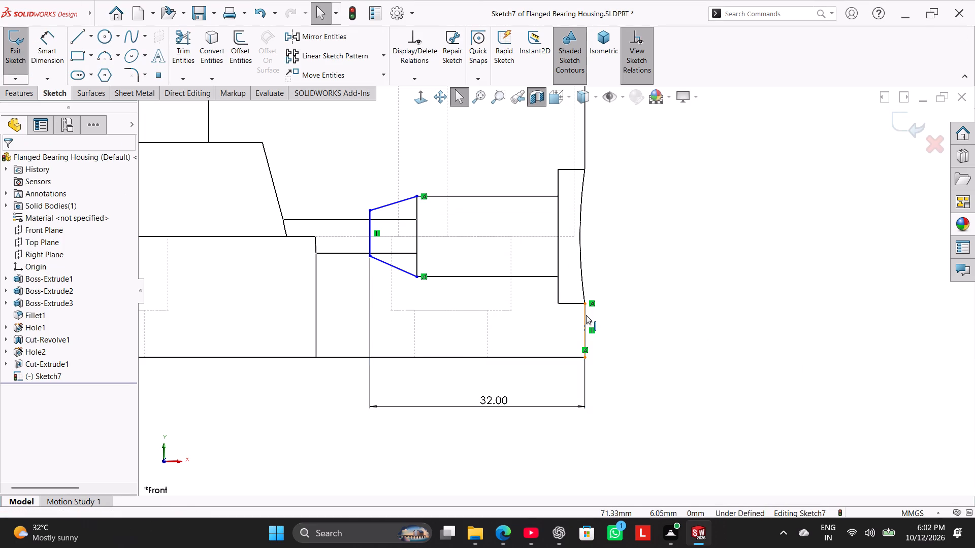
Dimension the horizontal distance from the origin to the construction line's lower endpoint.
scroll(611, 346, up, 2)
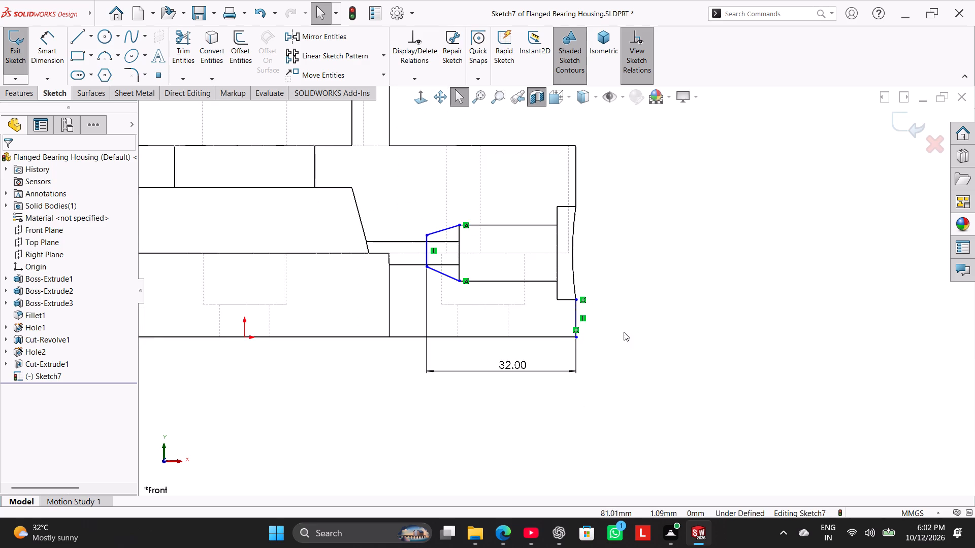
scroll(608, 305, up, 1)
click(54, 43)
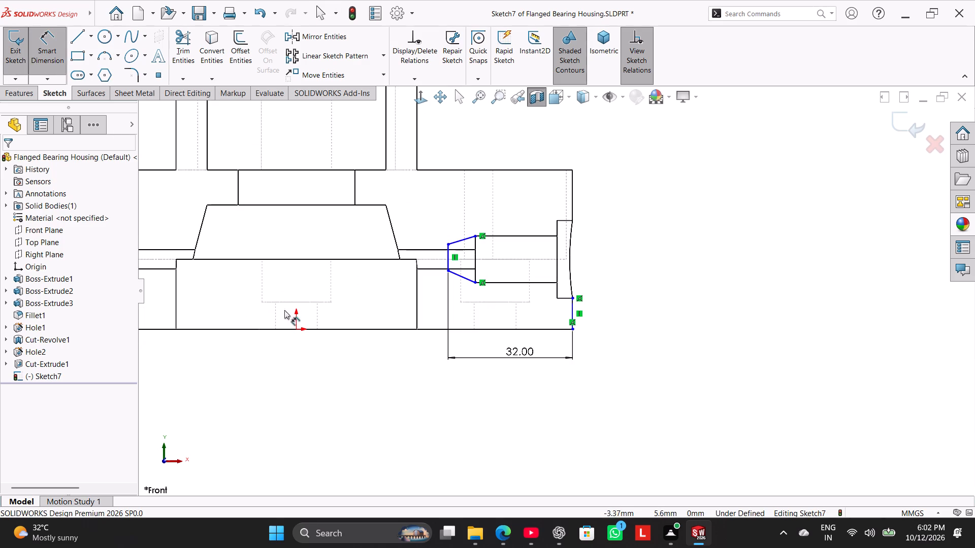
click(298, 328)
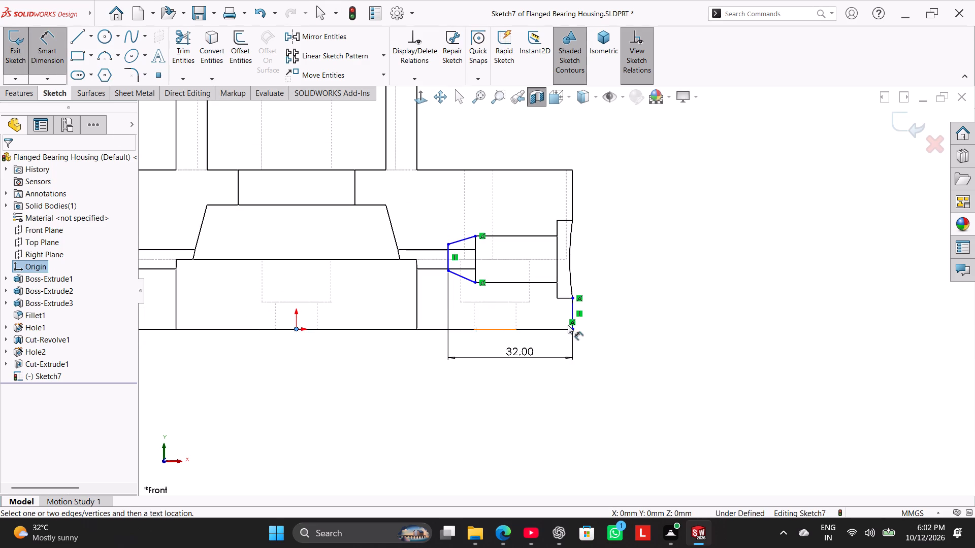
click(574, 328)
click(429, 383)
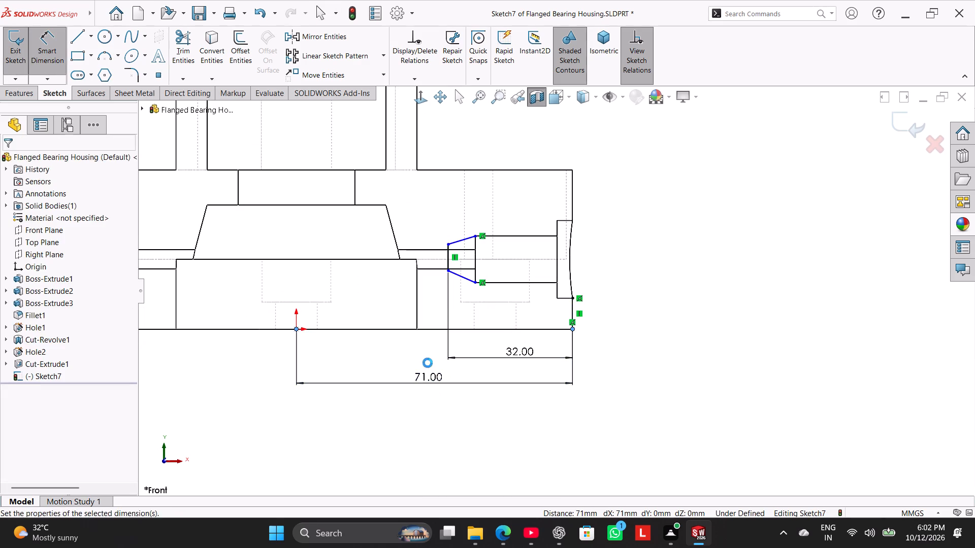
click(466, 318)
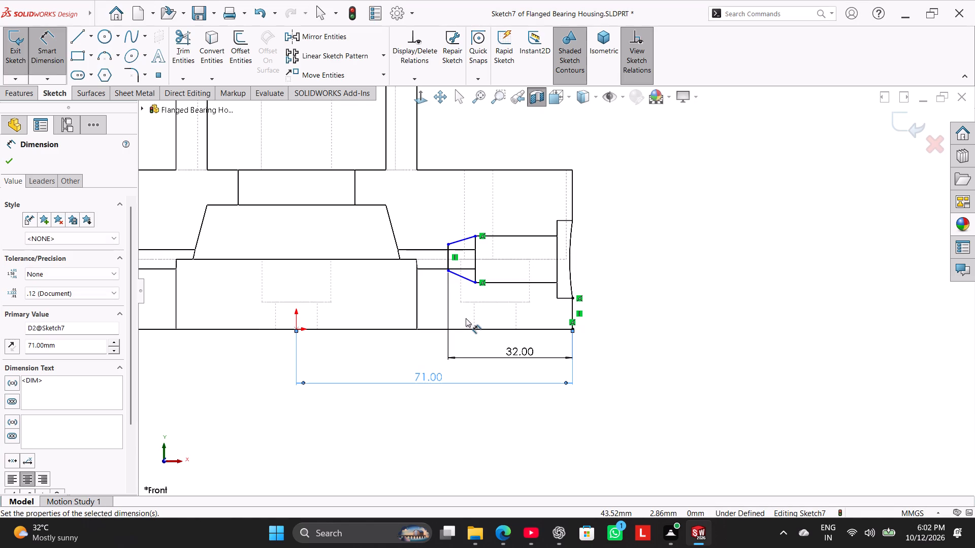
click(681, 297)
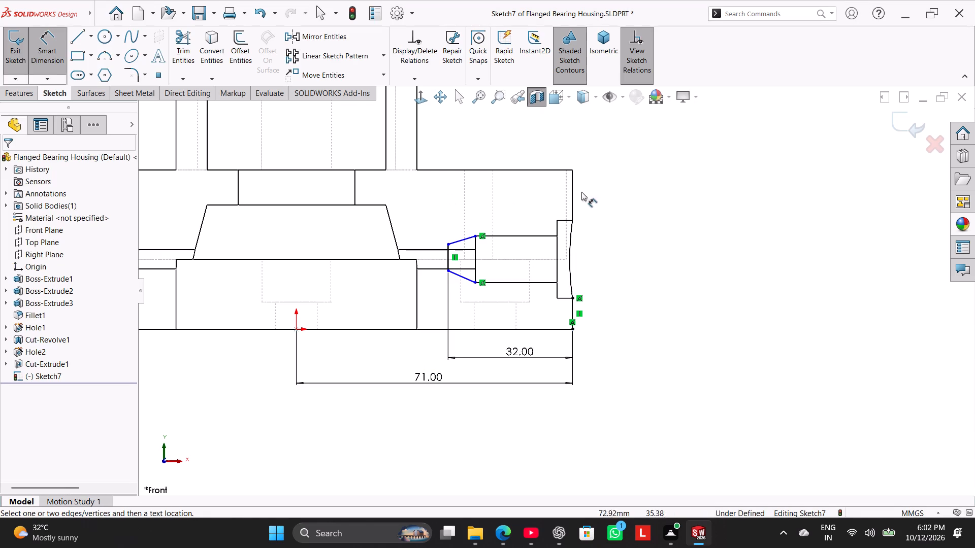
right_click(638, 185)
click(671, 219)
Dimension the length of the tapered profile's short vertical line as 2 mm.
scroll(414, 215, down, 2)
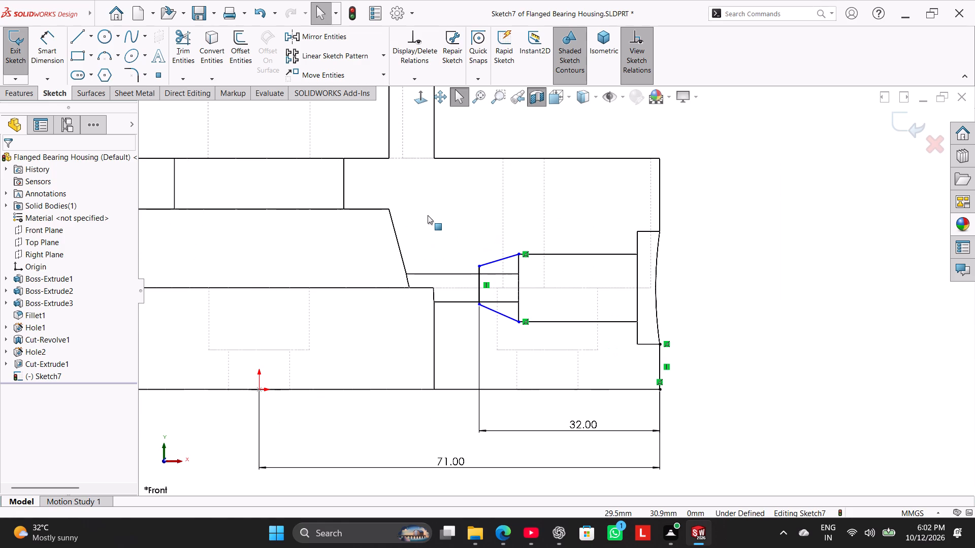
scroll(499, 233, down, 1)
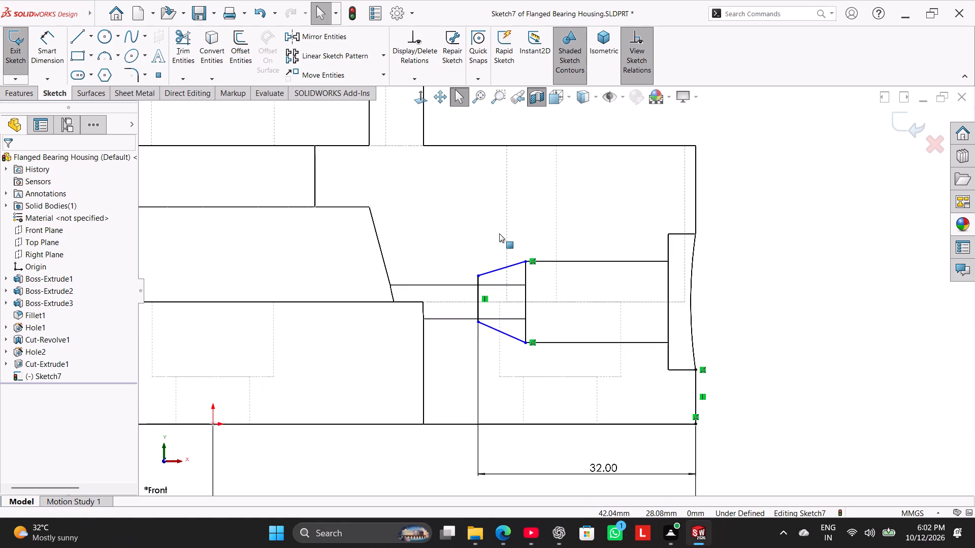
scroll(499, 233, down, 1)
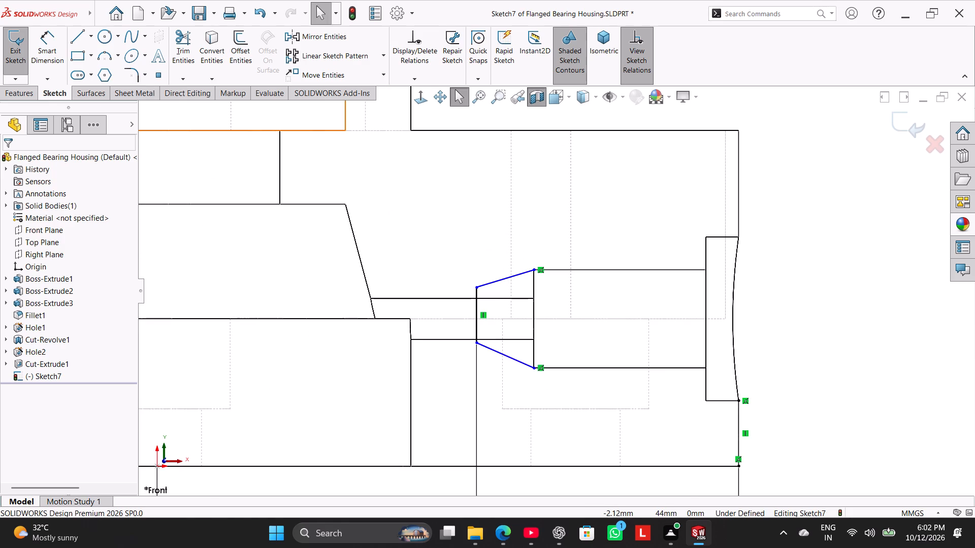
click(53, 46)
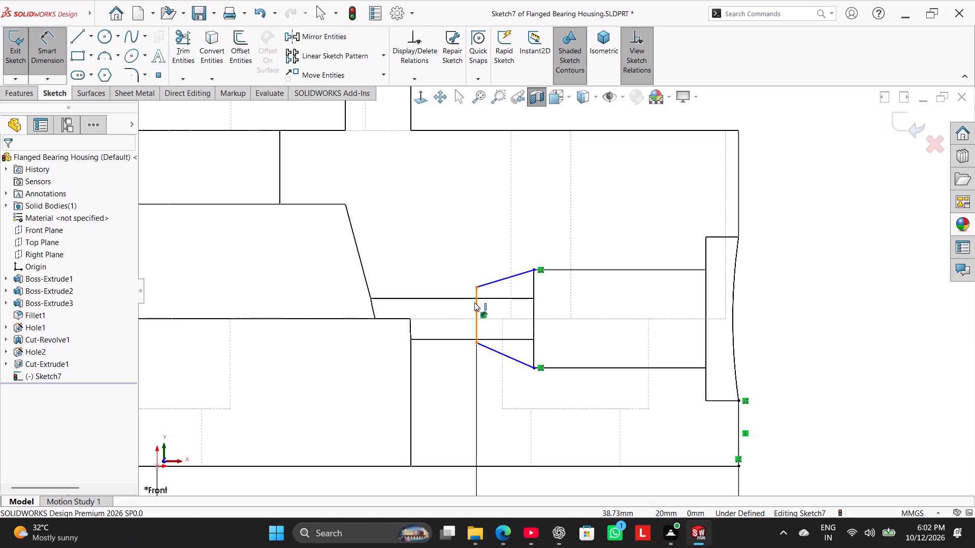
click(474, 303)
click(445, 317)
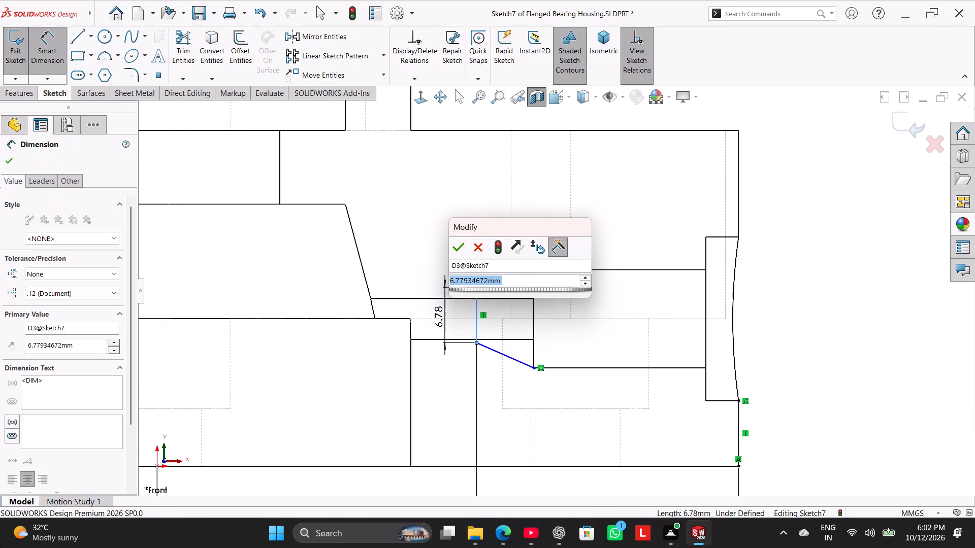
key(2)
key(Return)
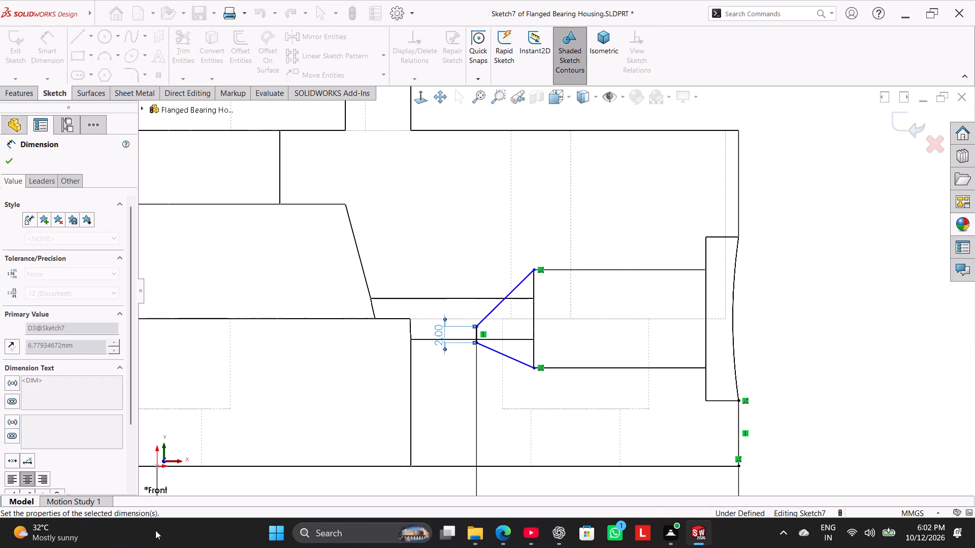
right_click(754, 188)
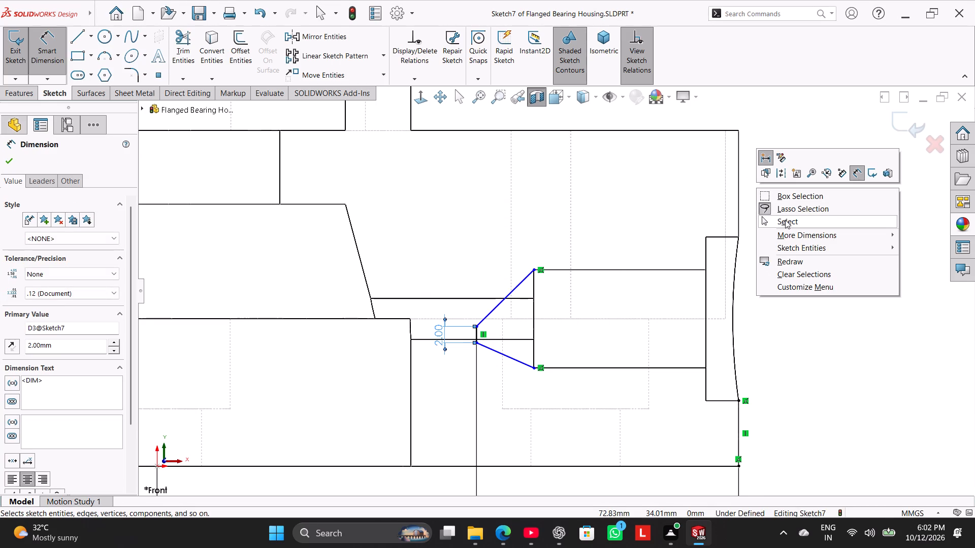
click(785, 220)
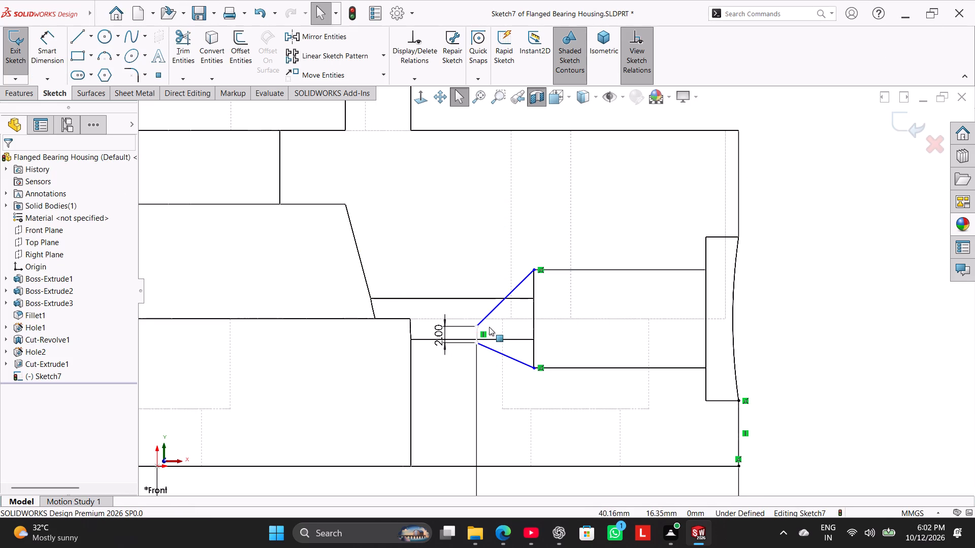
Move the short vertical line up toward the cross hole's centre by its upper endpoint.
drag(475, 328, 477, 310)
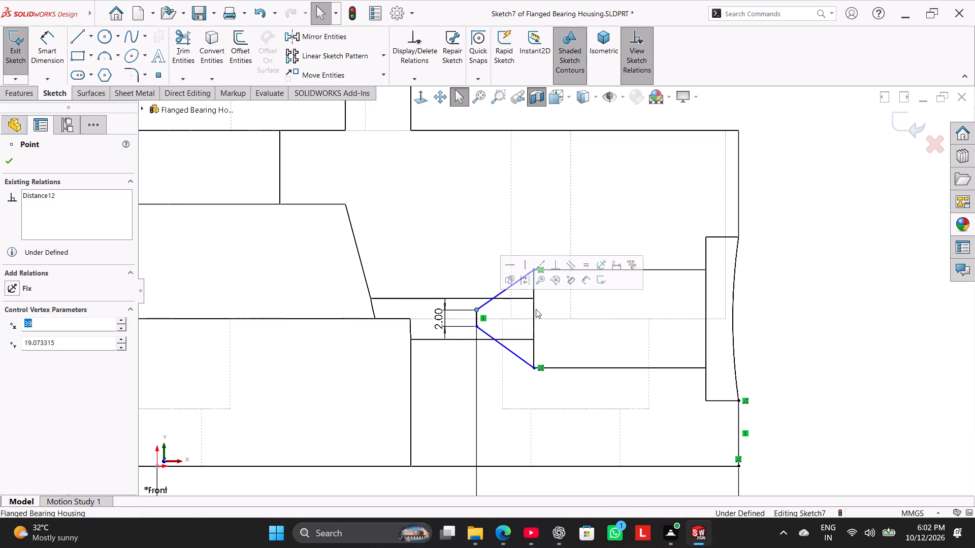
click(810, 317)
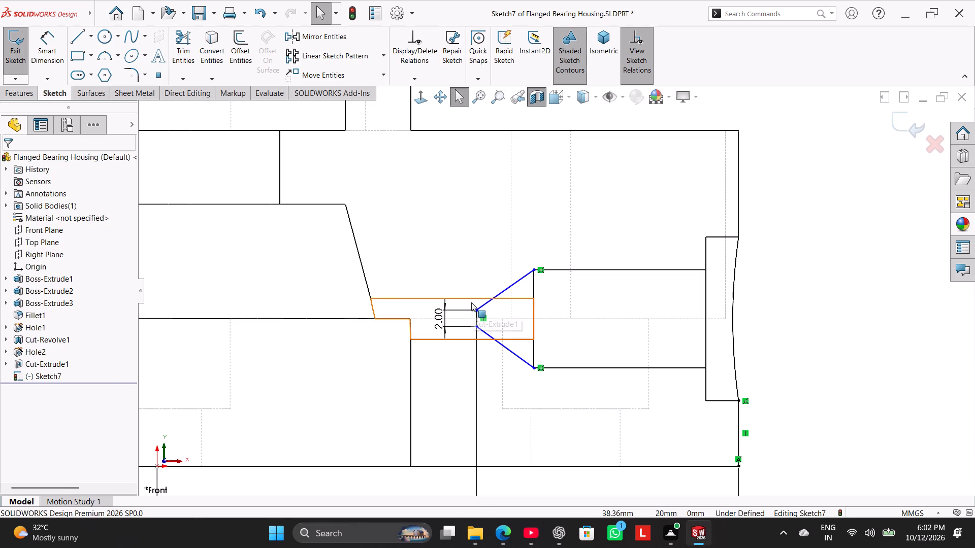
Set the short vertical line's length to 4 mm.
double_click(442, 320)
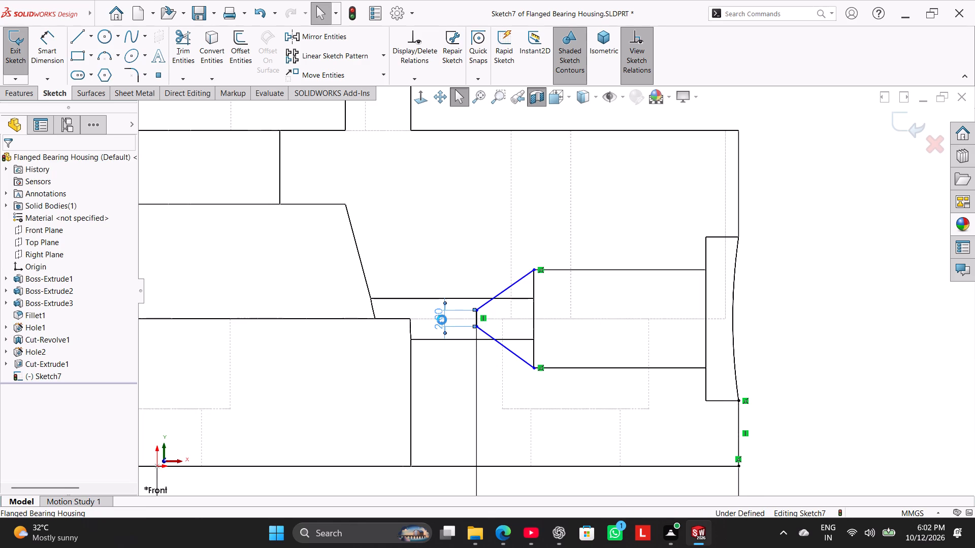
key(4)
key(Return)
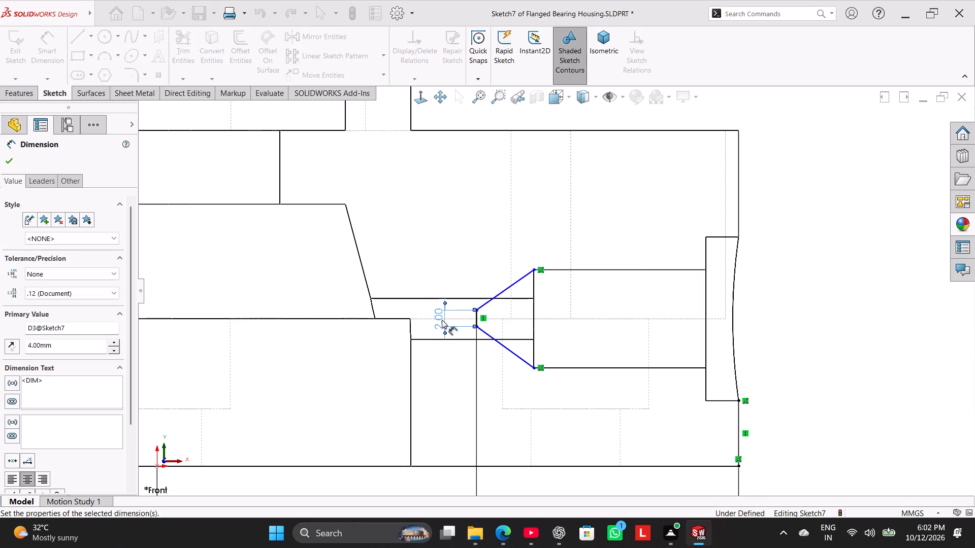
click(849, 269)
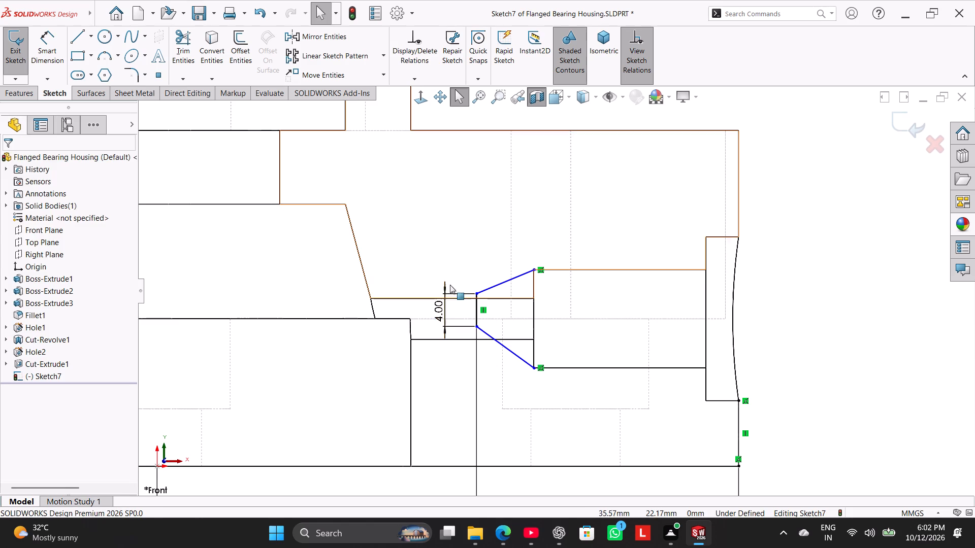
Make the short vertical line's midpoint coincident with the hidden horizontal edge along the cross hole's centre.
ctrl+click(476, 309)
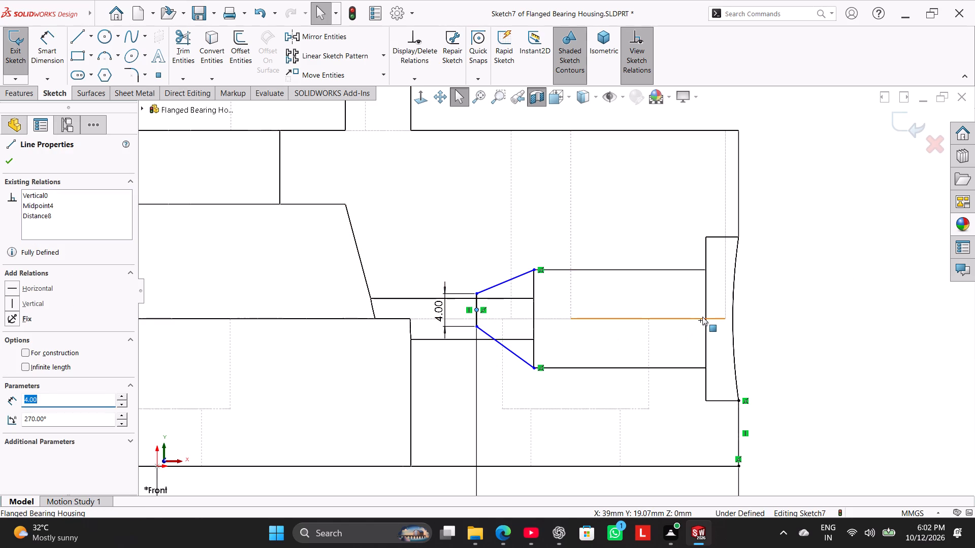
ctrl+click(702, 320)
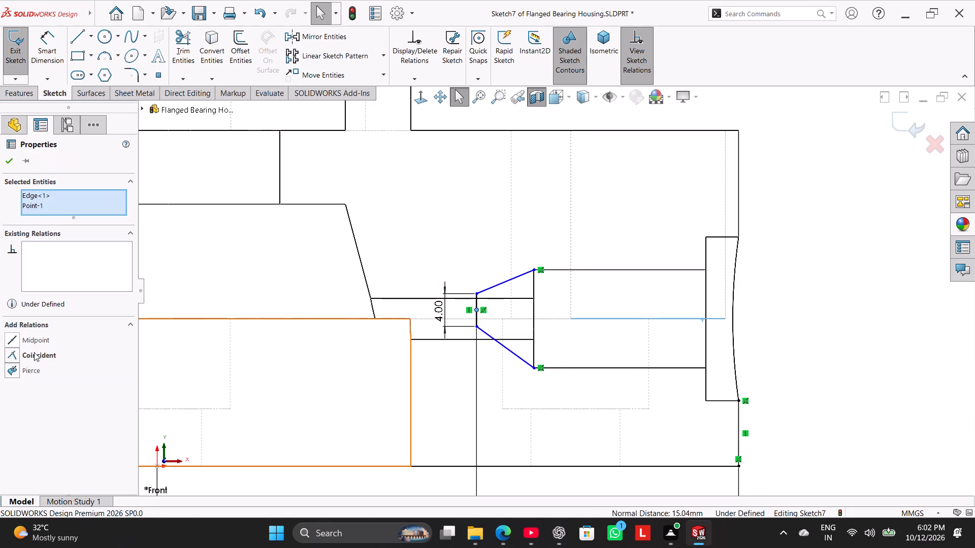
click(35, 352)
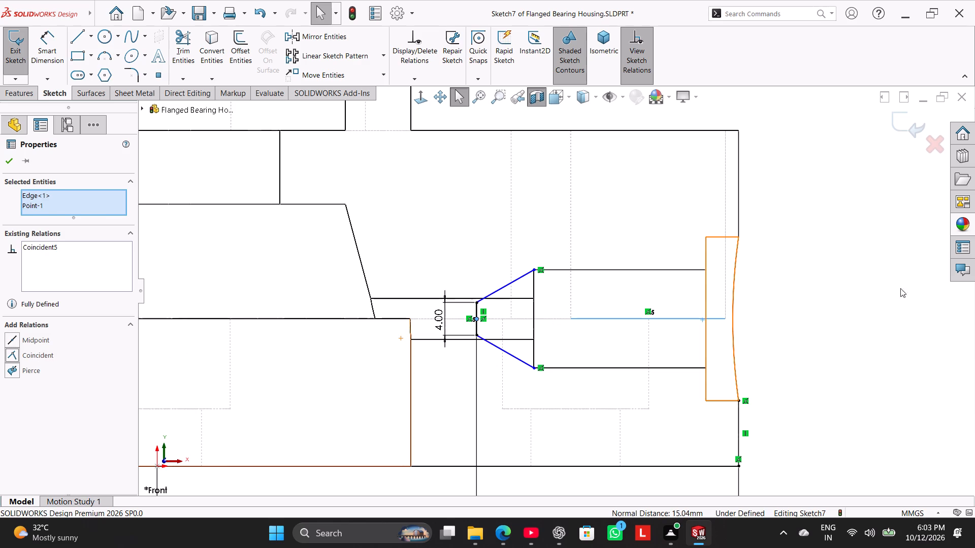
click(872, 287)
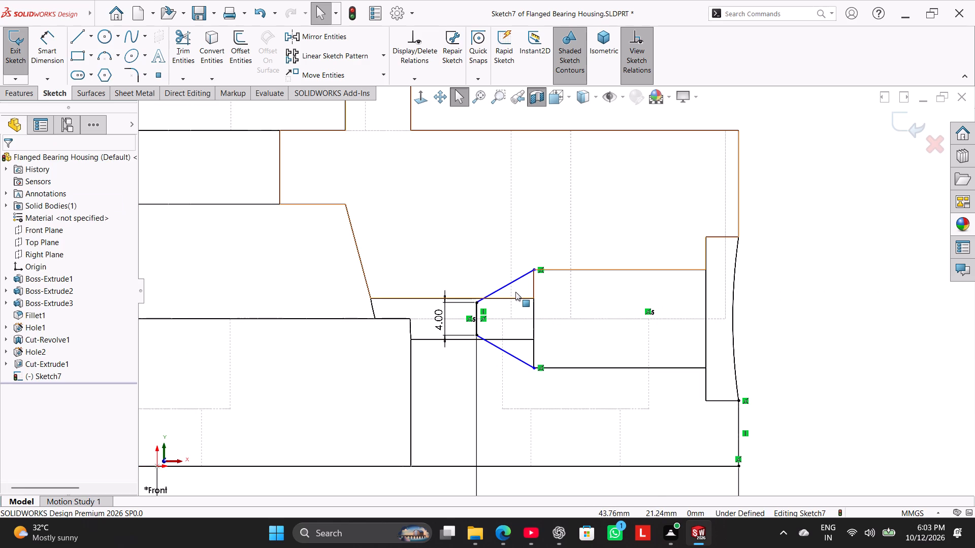
Set the length of the tapered profile's short vertical line to 5 mm.
scroll(469, 307, down, 2)
double_click(445, 319)
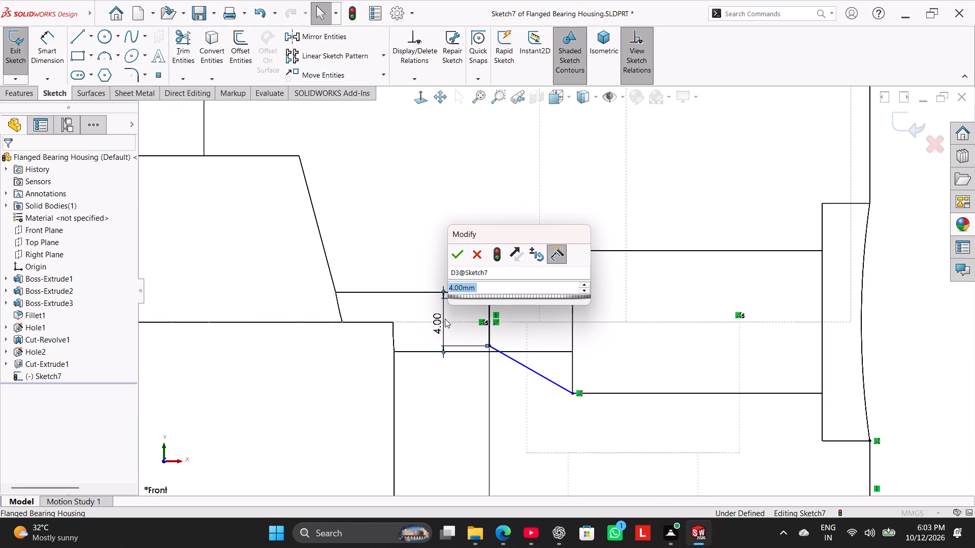
key(5)
key(Return)
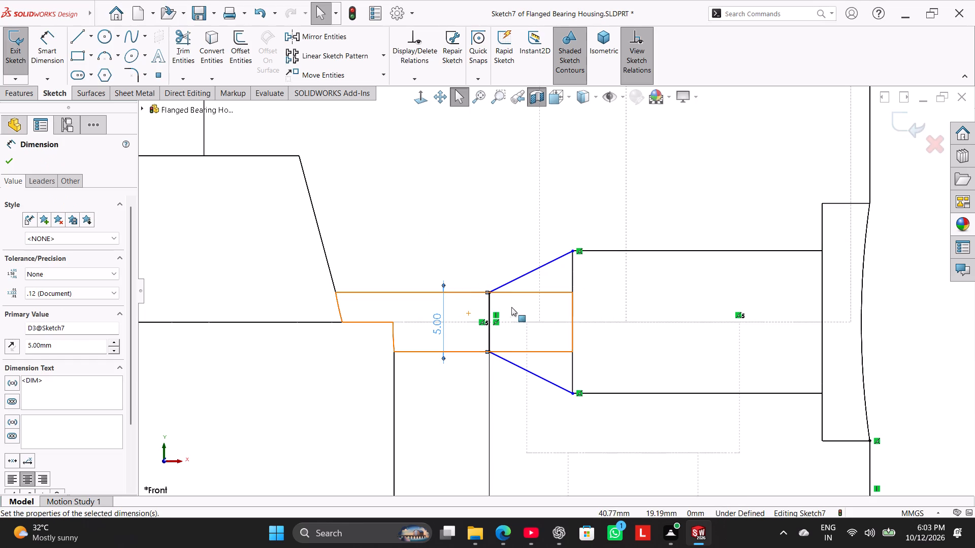
click(906, 288)
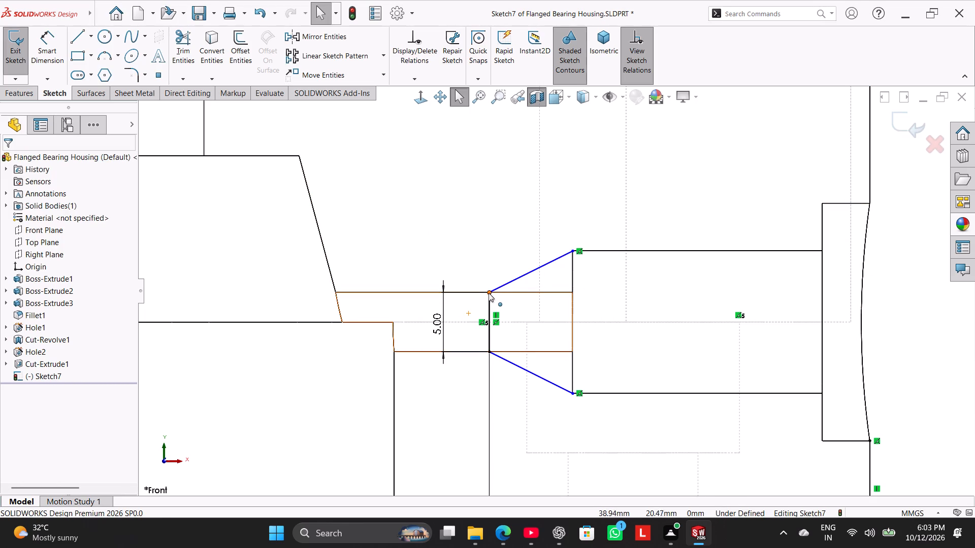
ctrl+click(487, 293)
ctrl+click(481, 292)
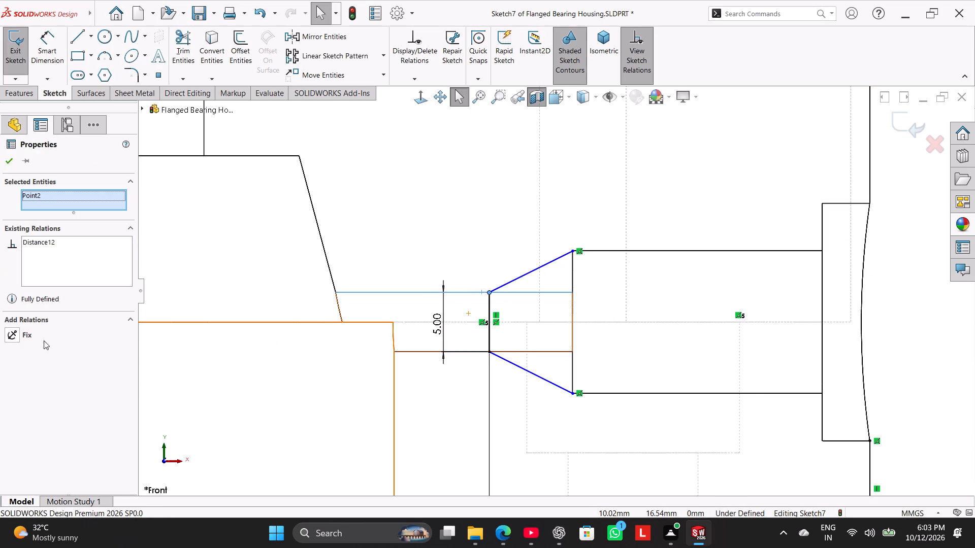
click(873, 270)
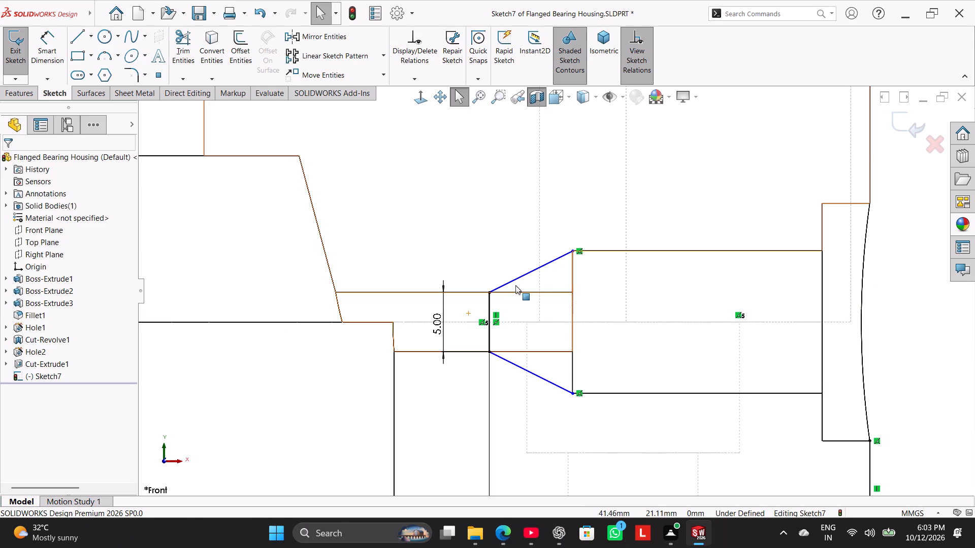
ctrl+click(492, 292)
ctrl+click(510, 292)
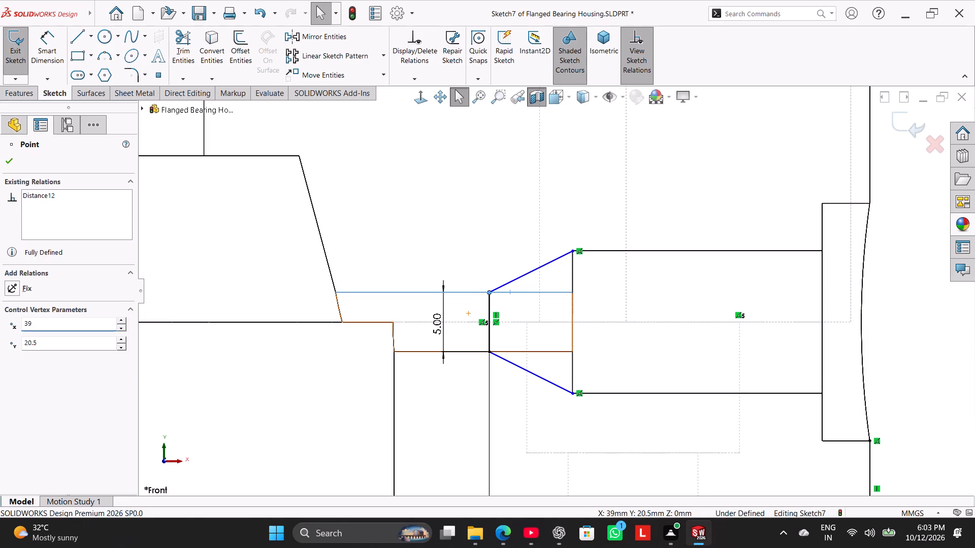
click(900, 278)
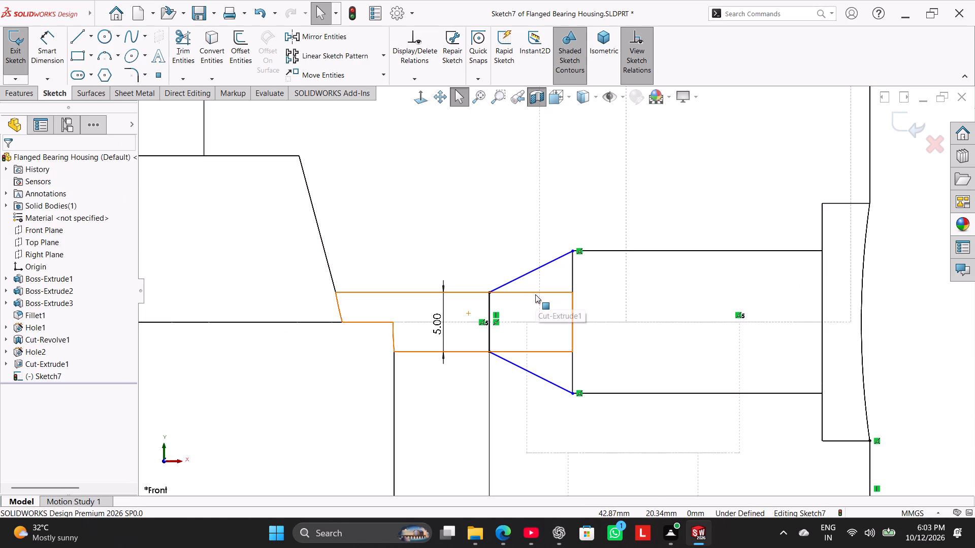
Close the tapered profile's wide end with a vertical line about 12 mm long joining the free ends of the two slanted lines.
scroll(535, 294, down, 3)
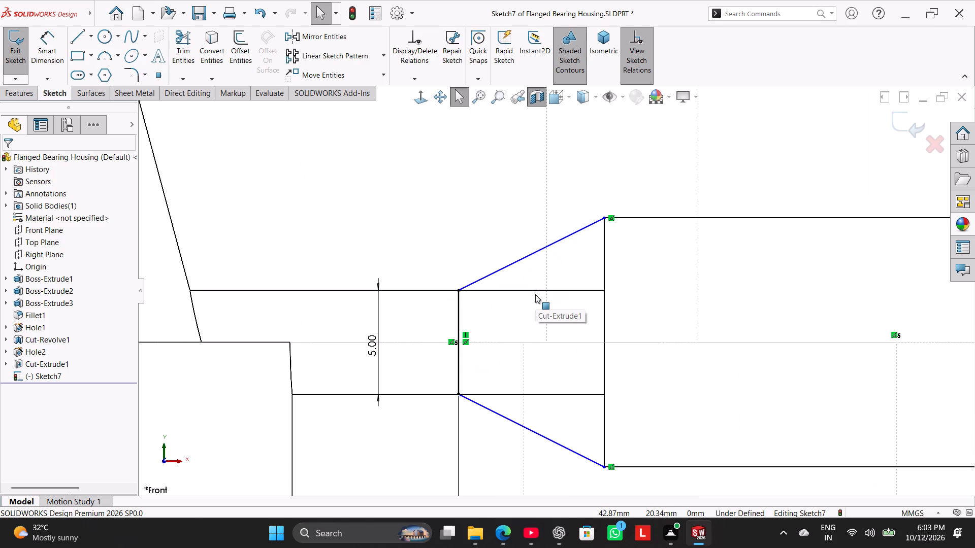
scroll(657, 246, up, 4)
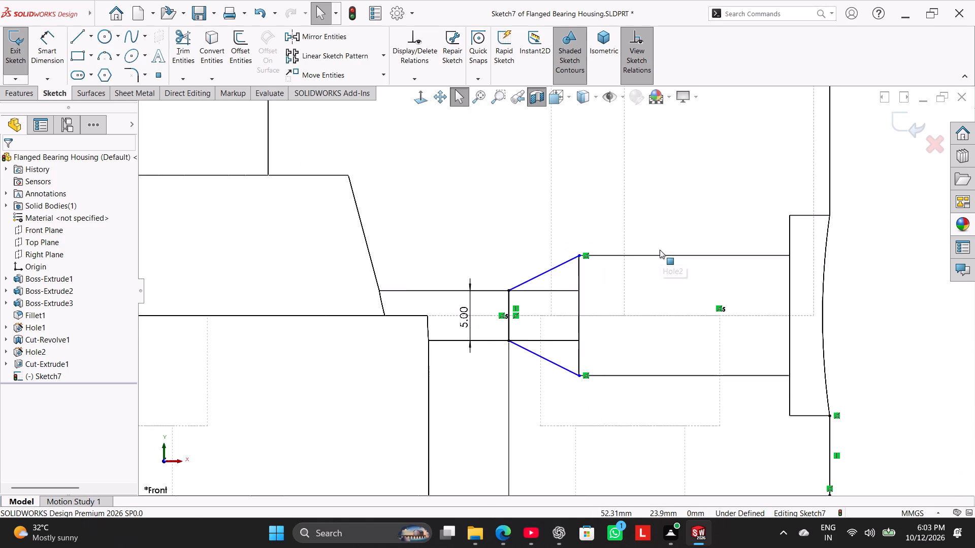
scroll(660, 251, up, 3)
click(799, 253)
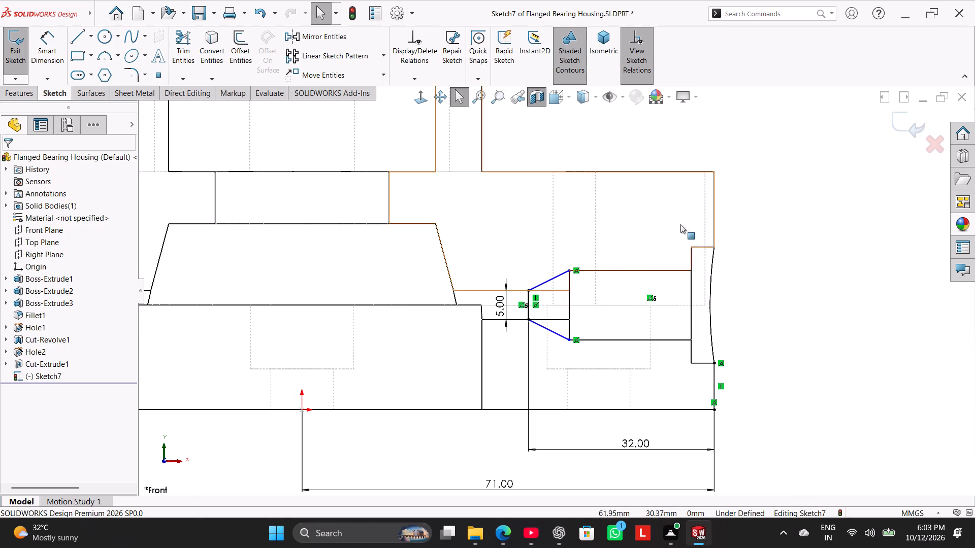
click(44, 49)
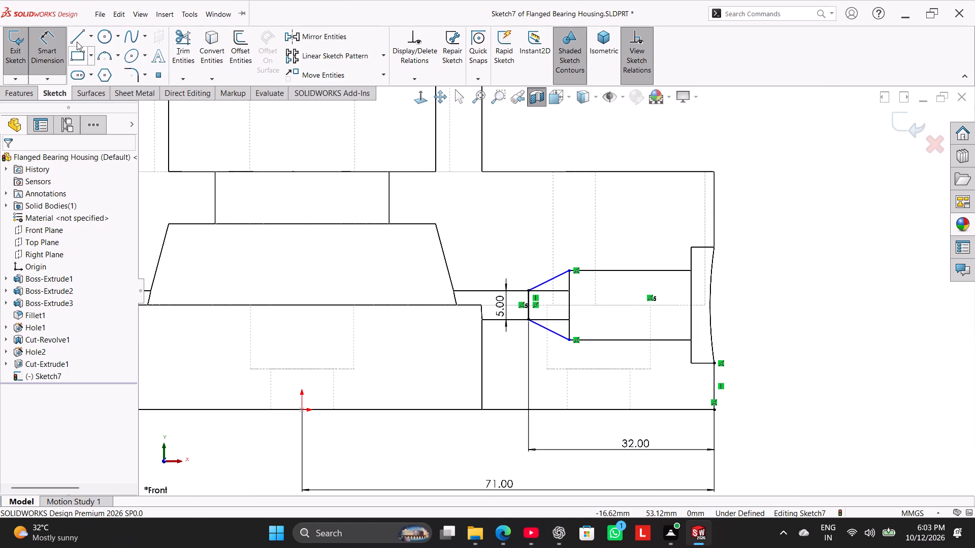
click(76, 40)
click(567, 270)
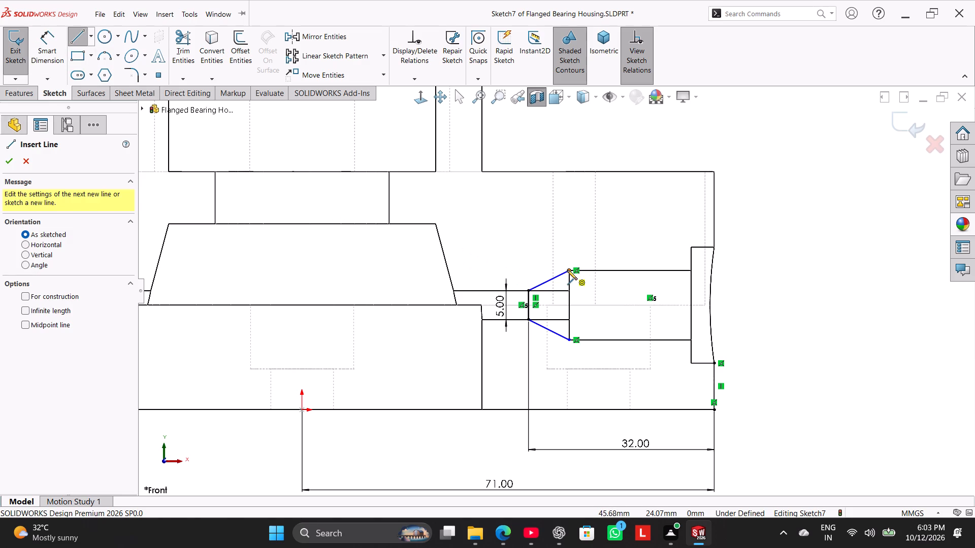
click(568, 339)
right_click(750, 242)
click(763, 246)
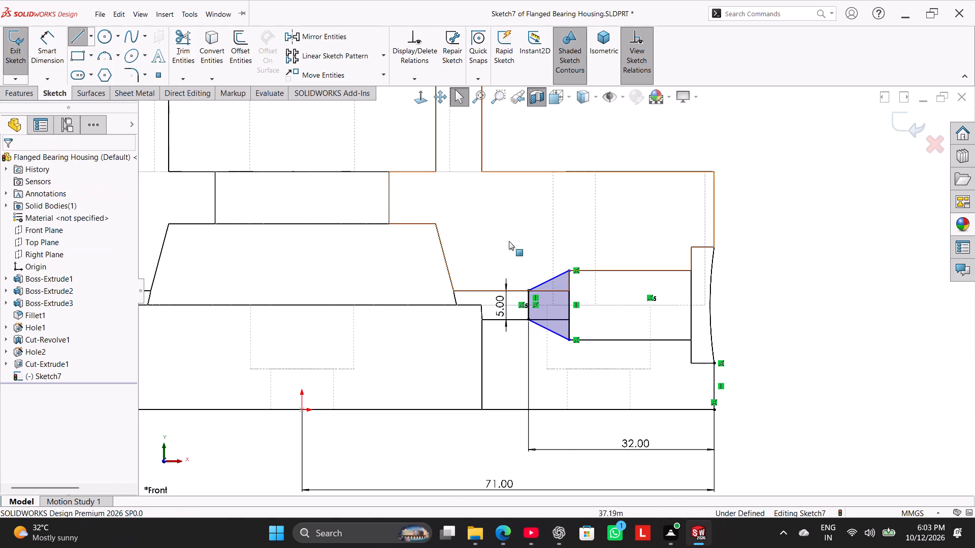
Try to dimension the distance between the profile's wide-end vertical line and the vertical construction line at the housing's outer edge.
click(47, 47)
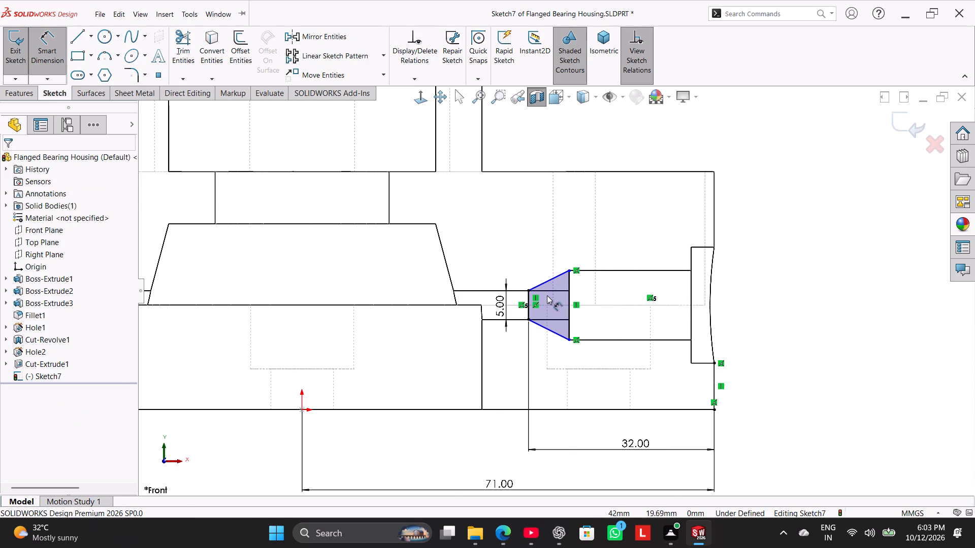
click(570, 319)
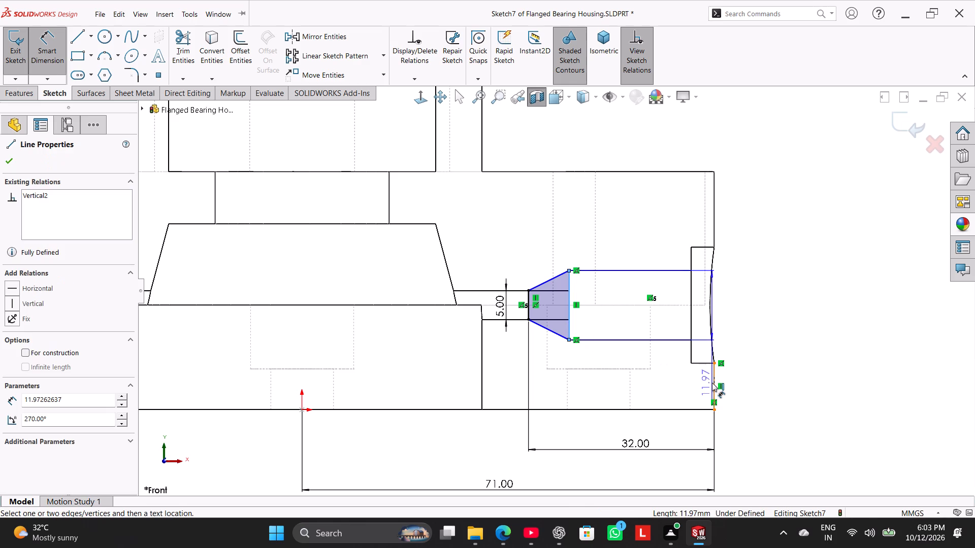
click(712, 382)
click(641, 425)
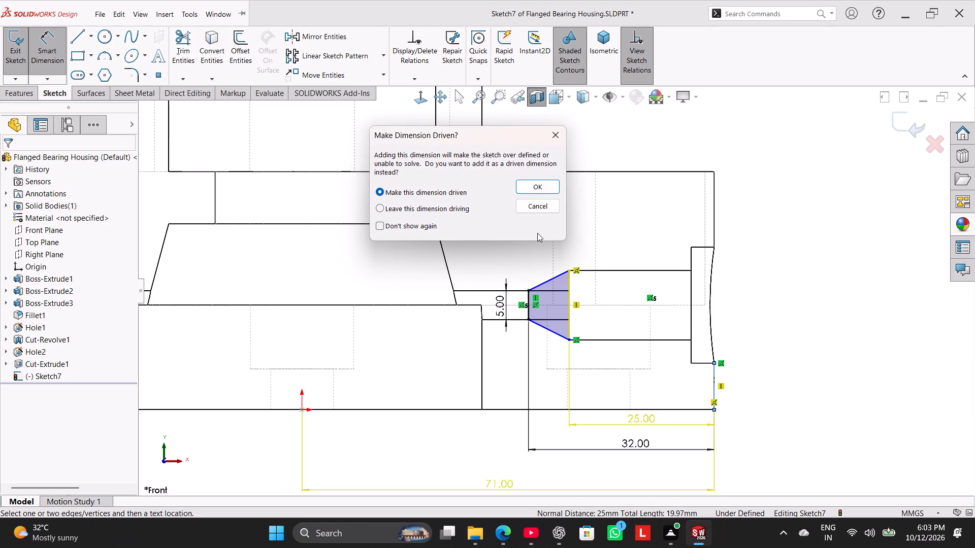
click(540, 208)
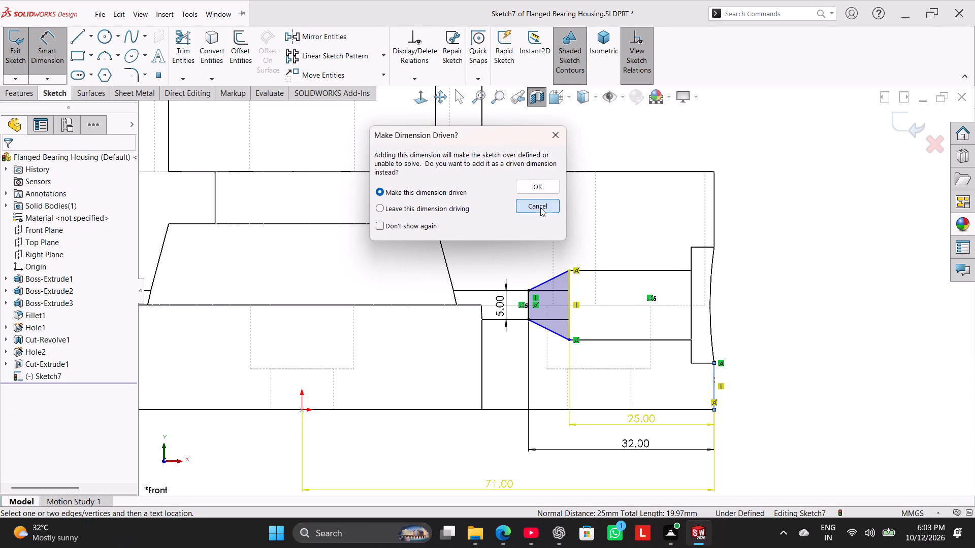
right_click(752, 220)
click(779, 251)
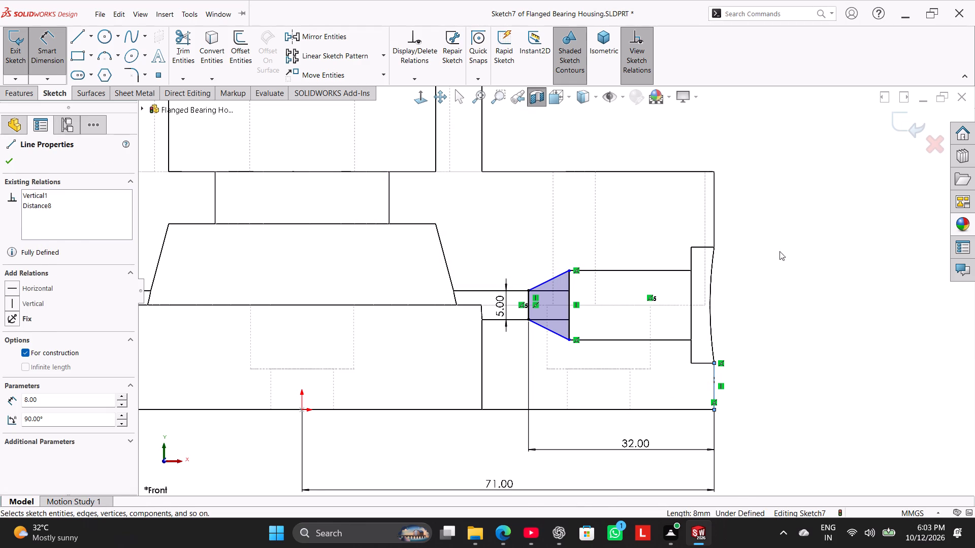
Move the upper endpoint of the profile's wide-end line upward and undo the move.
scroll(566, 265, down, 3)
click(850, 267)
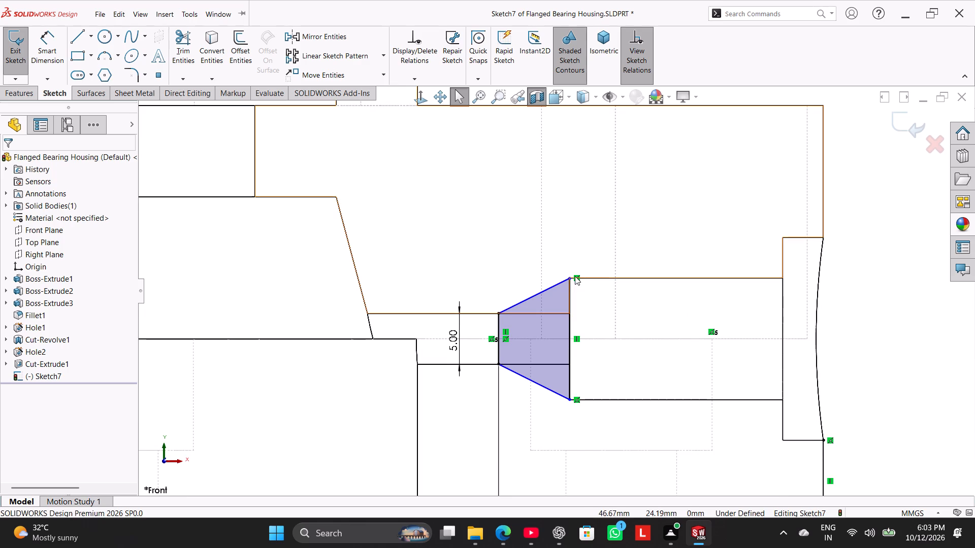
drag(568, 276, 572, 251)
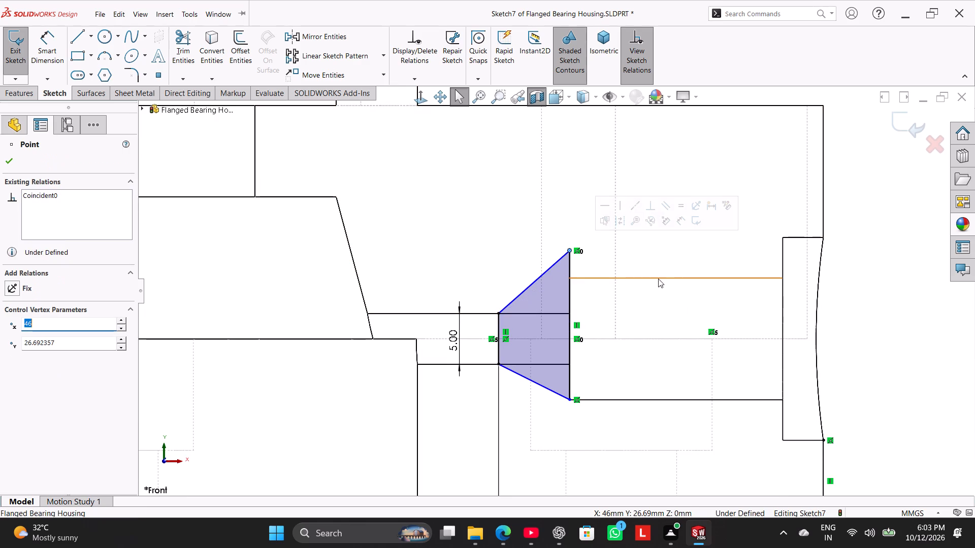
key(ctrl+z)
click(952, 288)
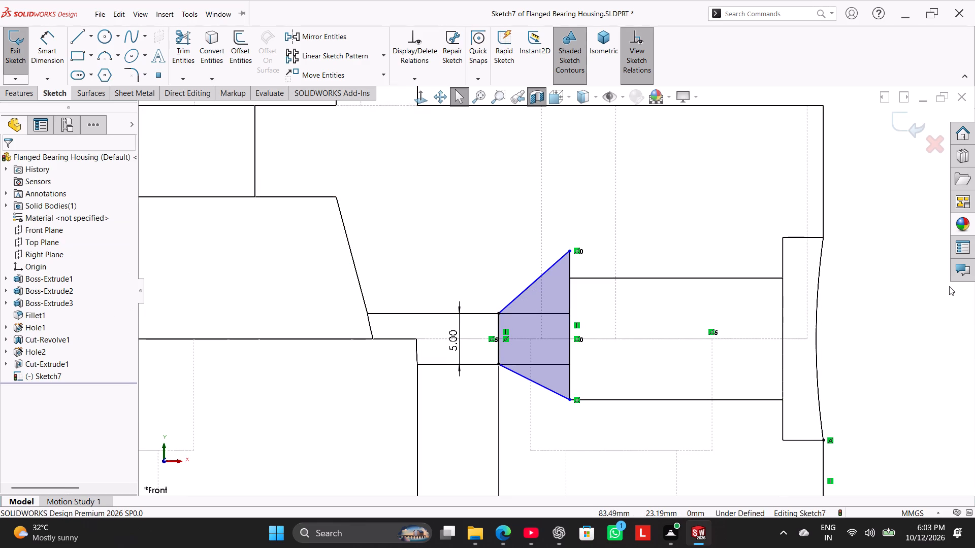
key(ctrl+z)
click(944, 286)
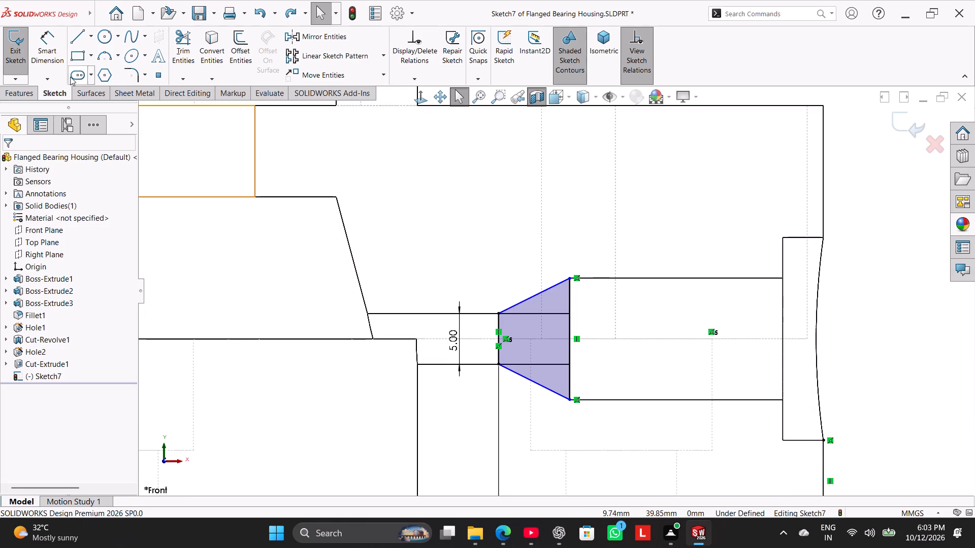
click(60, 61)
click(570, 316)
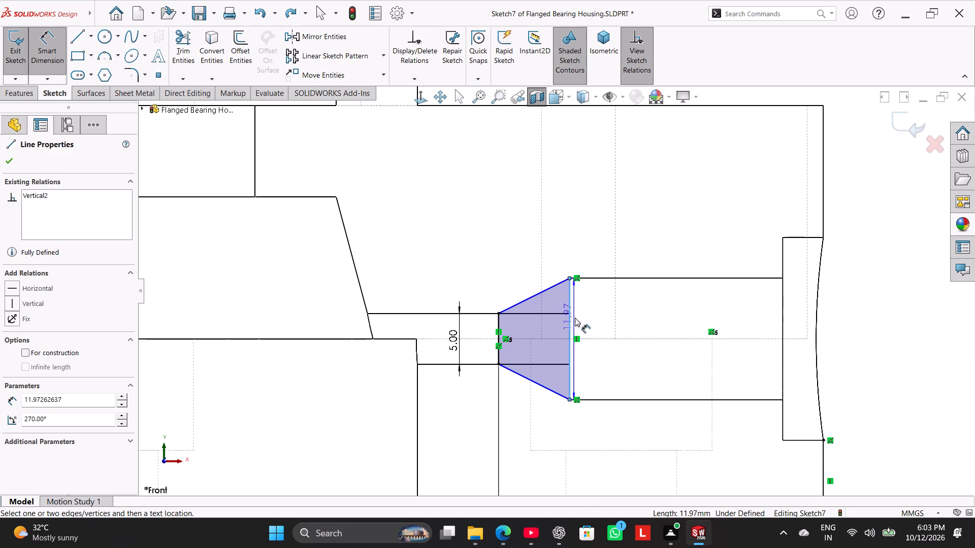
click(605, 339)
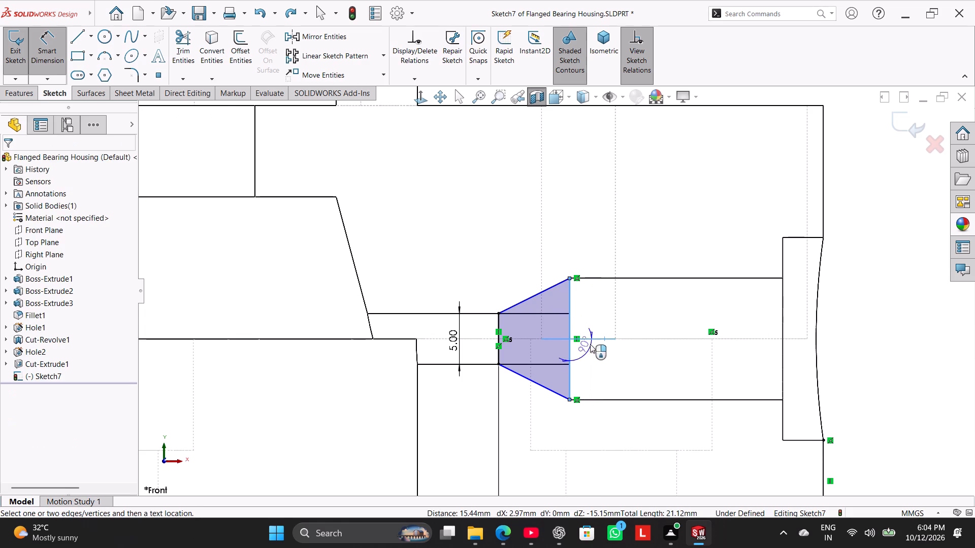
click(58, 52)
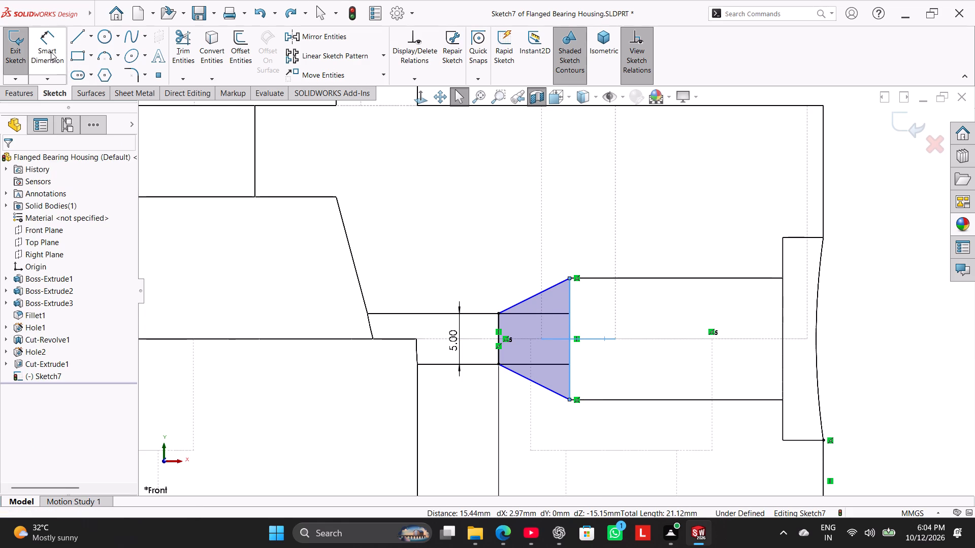
Dimension the length of the tapered profile's wide-end vertical line as 12 mm.
click(51, 52)
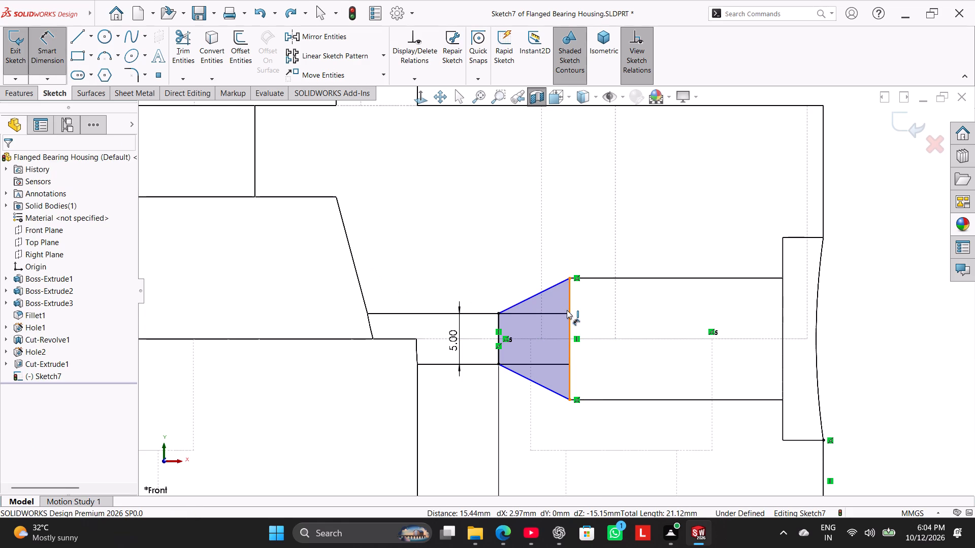
click(567, 302)
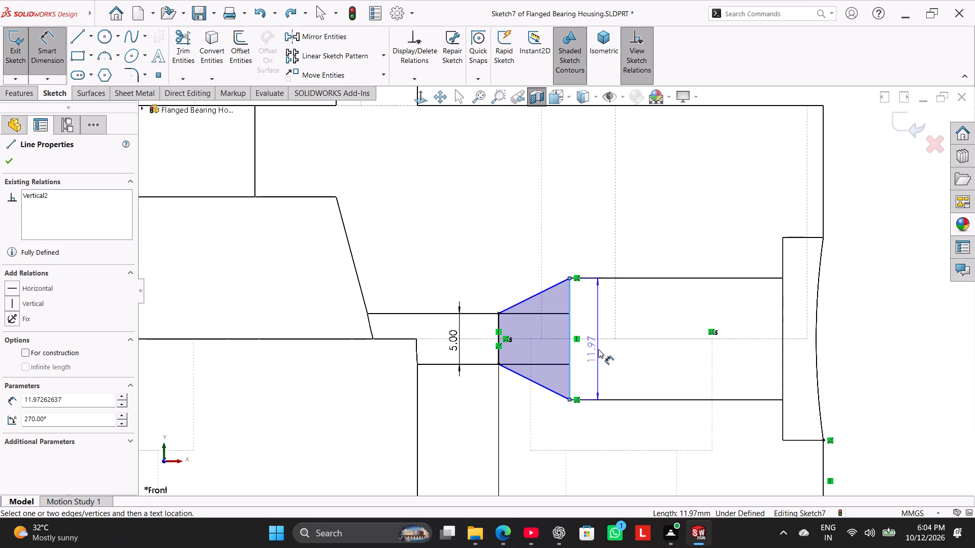
click(598, 349)
text(12)
key(Return)
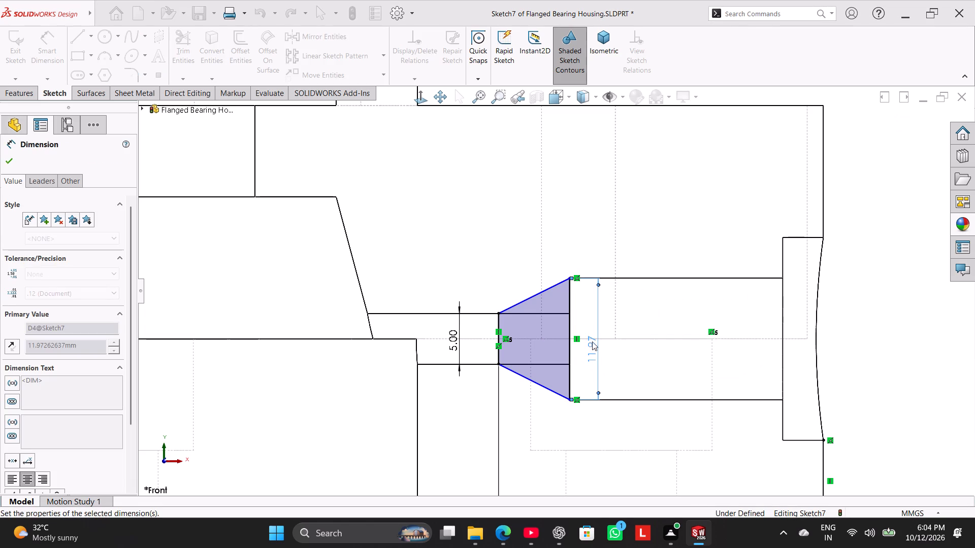
right_click(859, 307)
click(874, 343)
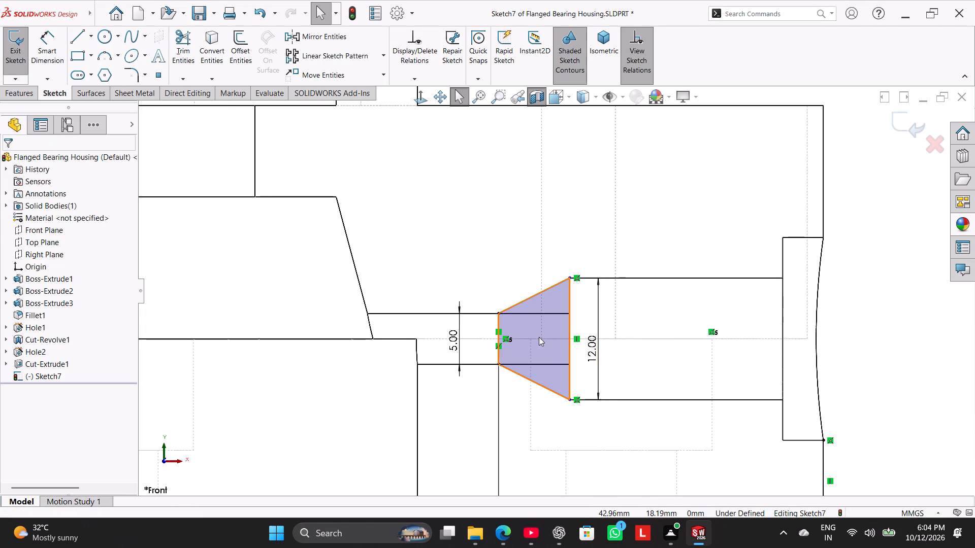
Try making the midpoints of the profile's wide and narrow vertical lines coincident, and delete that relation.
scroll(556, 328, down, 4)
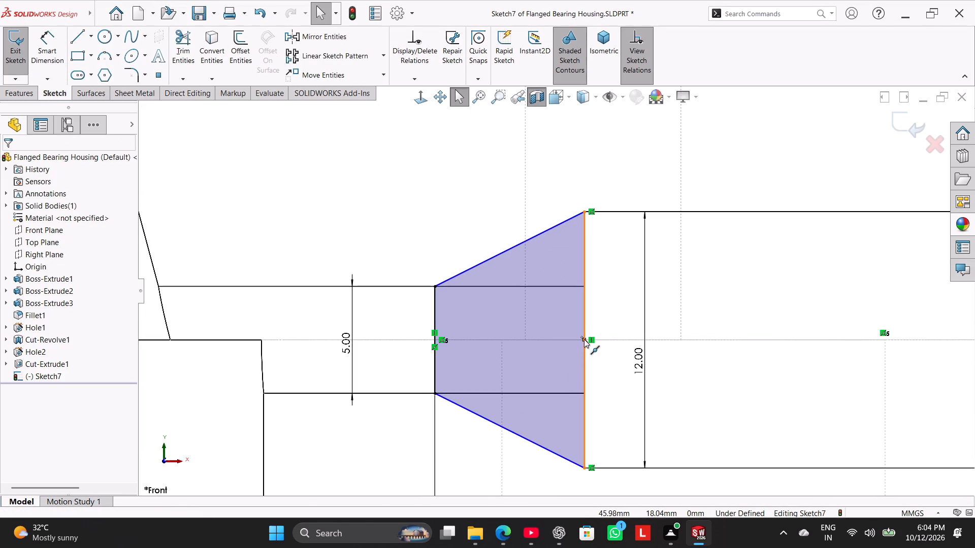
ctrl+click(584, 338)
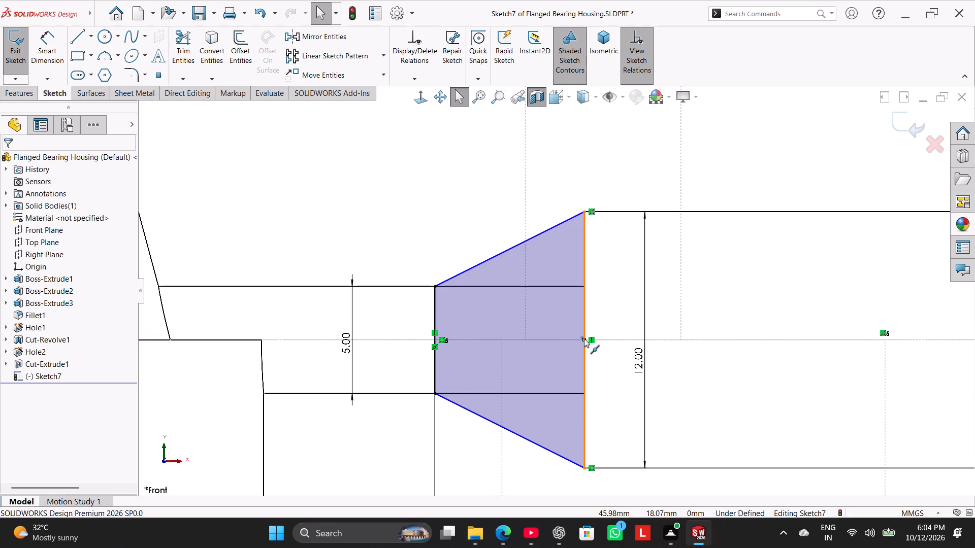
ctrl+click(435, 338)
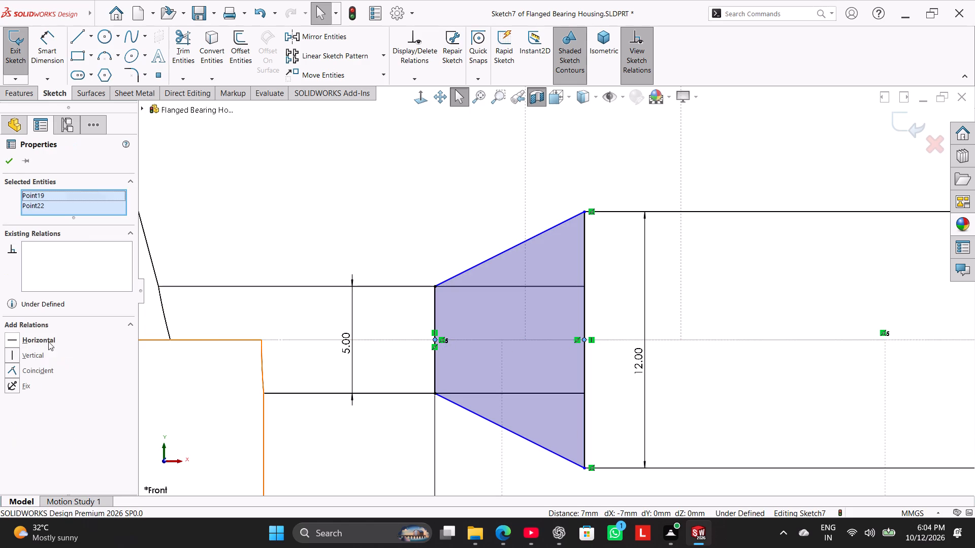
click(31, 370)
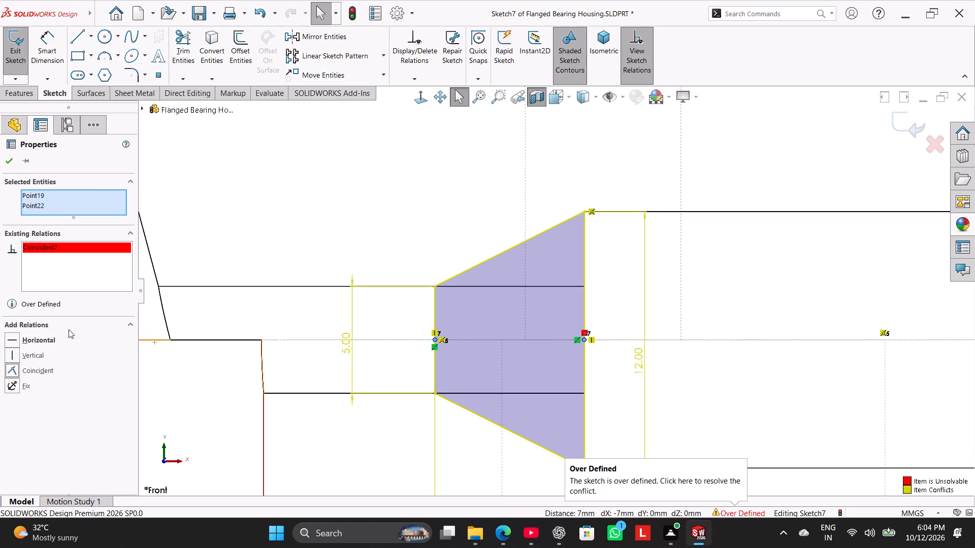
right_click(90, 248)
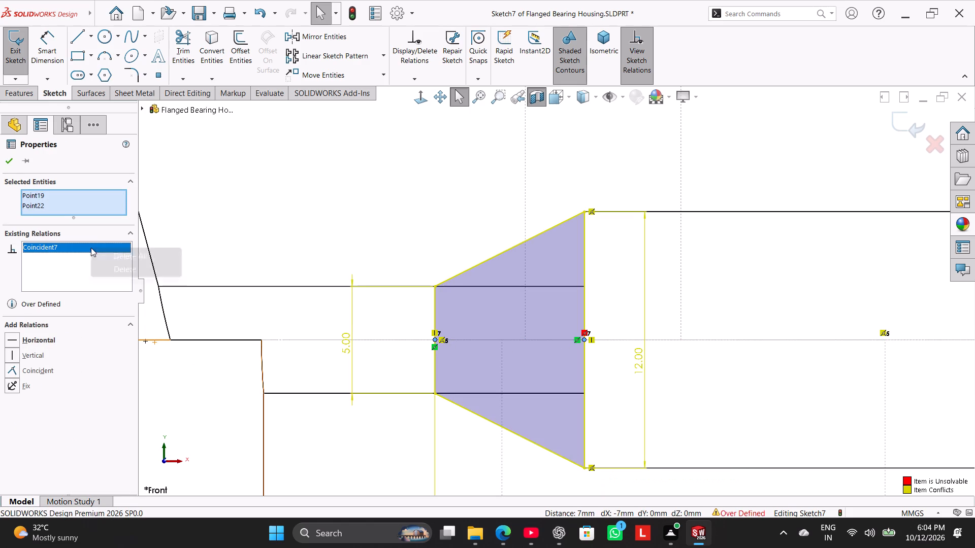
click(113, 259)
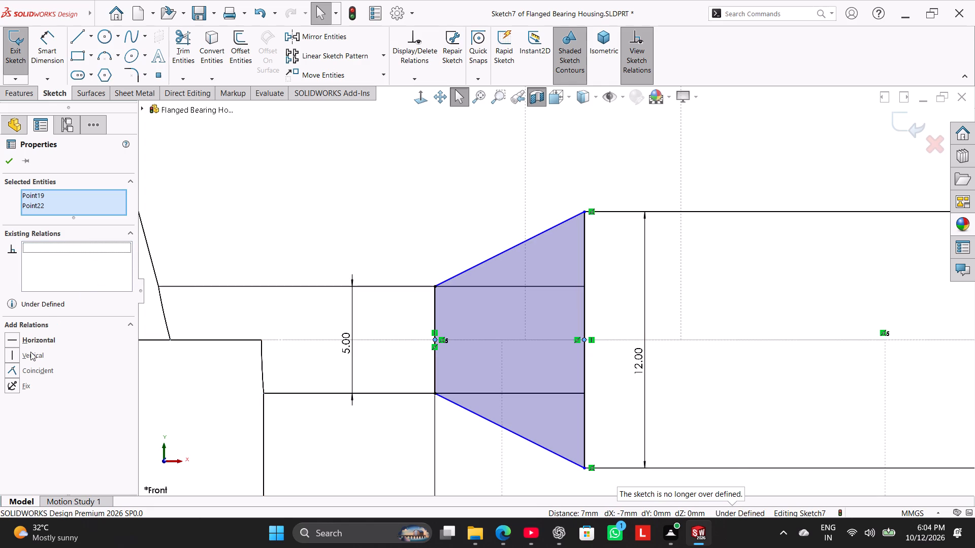
Add a horizontal relation between the midpoints of the profile's narrow-end and wide-end vertical lines.
click(37, 337)
click(12, 163)
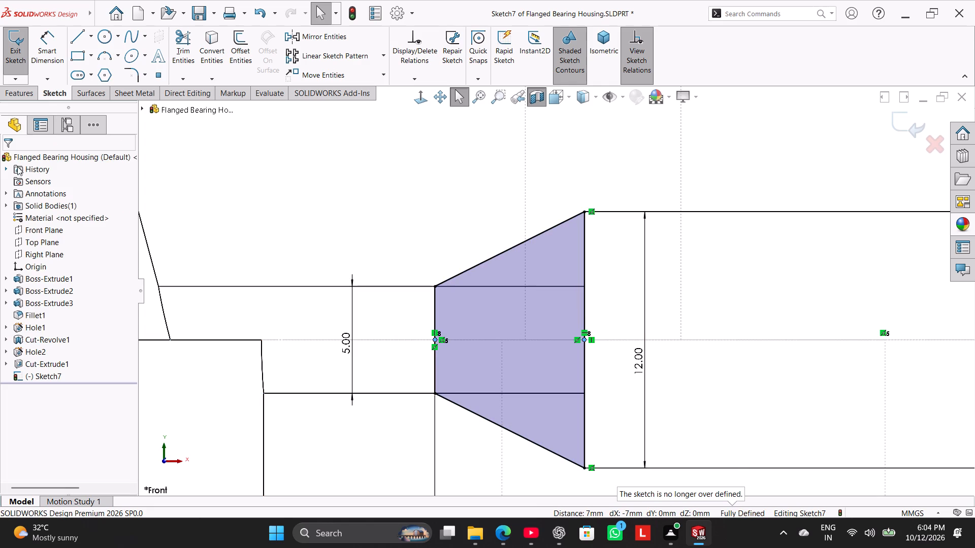
Sketch a 7 mm horizontal centre line joining the midpoints of the profile's narrow-end and wide-end vertical lines.
scroll(440, 291, up, 9)
click(713, 279)
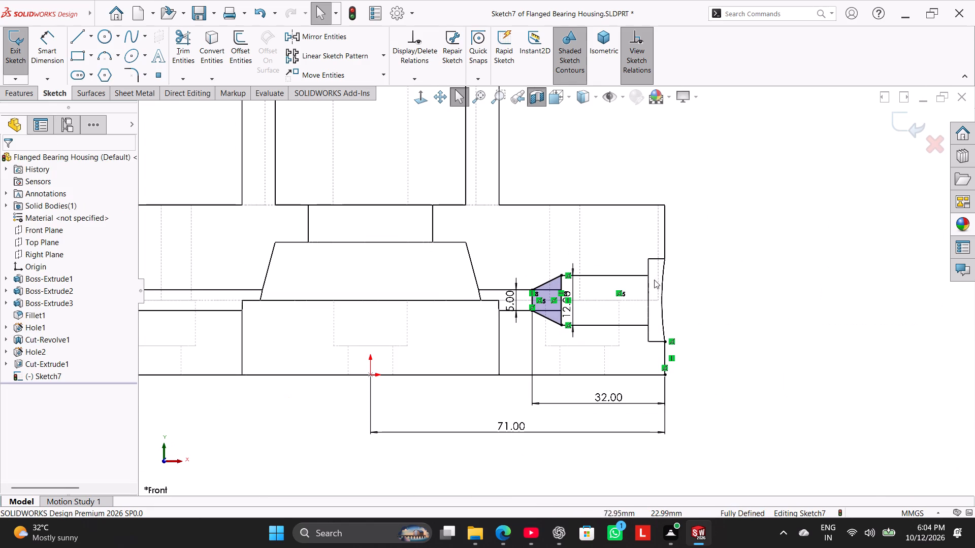
scroll(549, 302, down, 7)
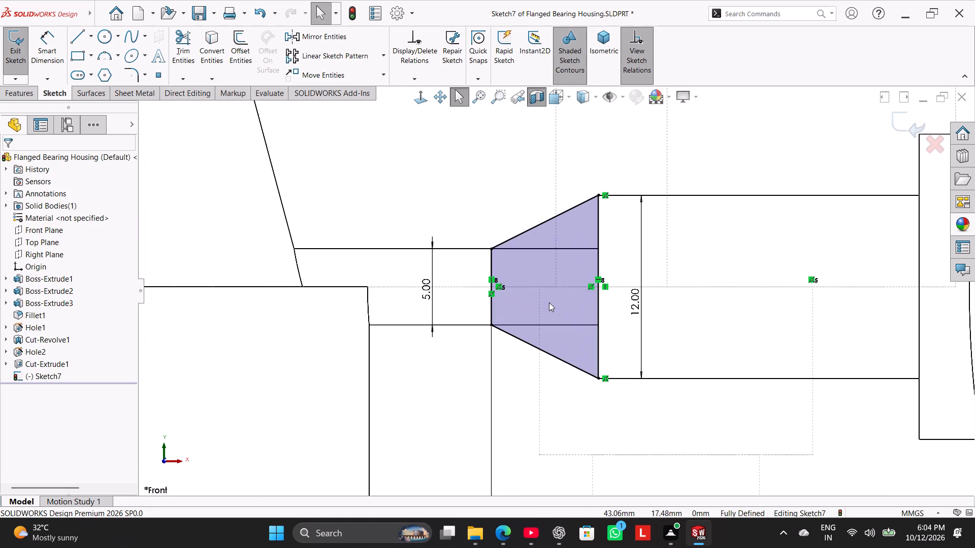
scroll(571, 221, down, 2)
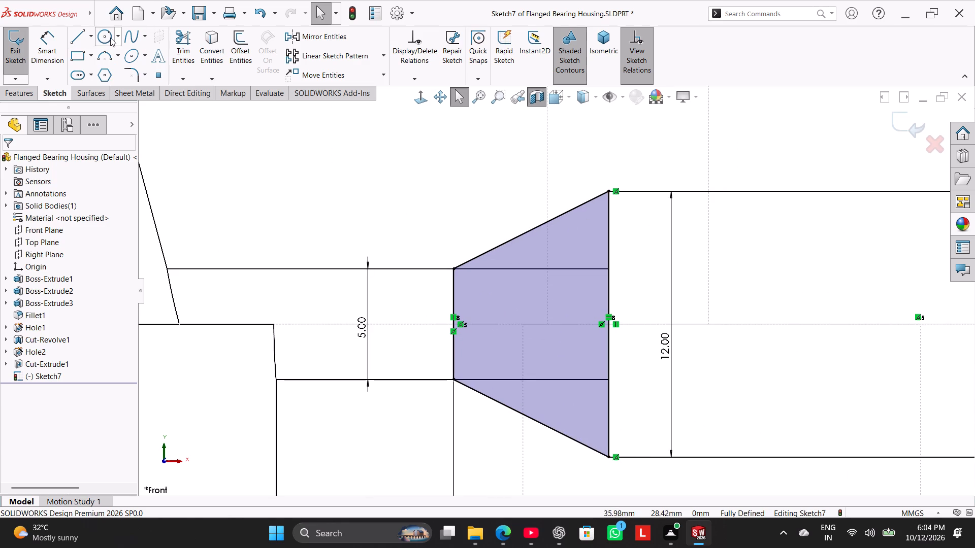
click(78, 34)
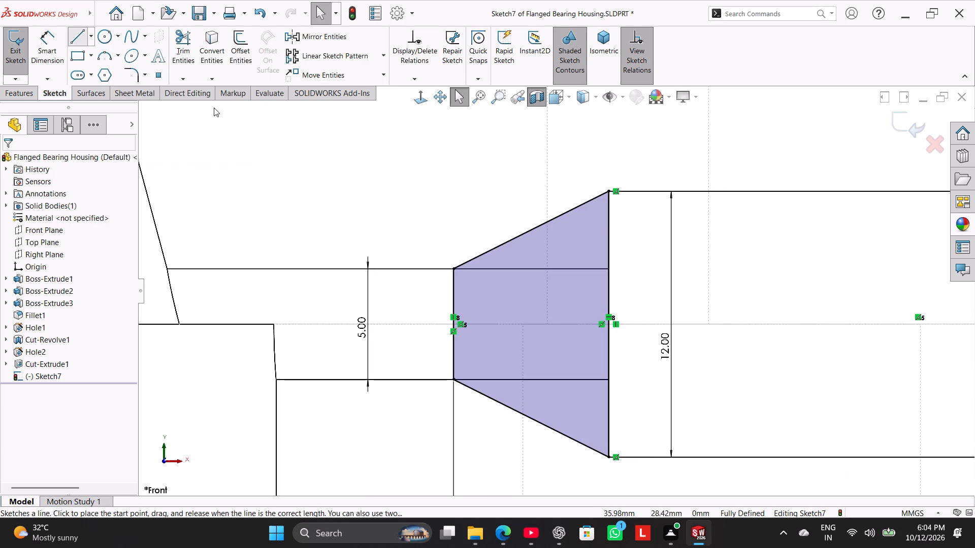
click(453, 325)
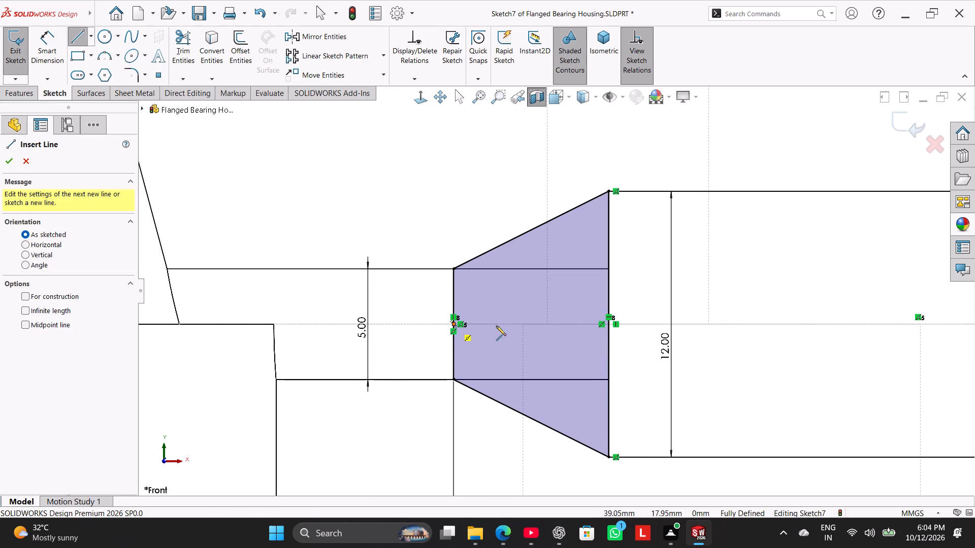
click(609, 325)
right_click(750, 184)
click(761, 190)
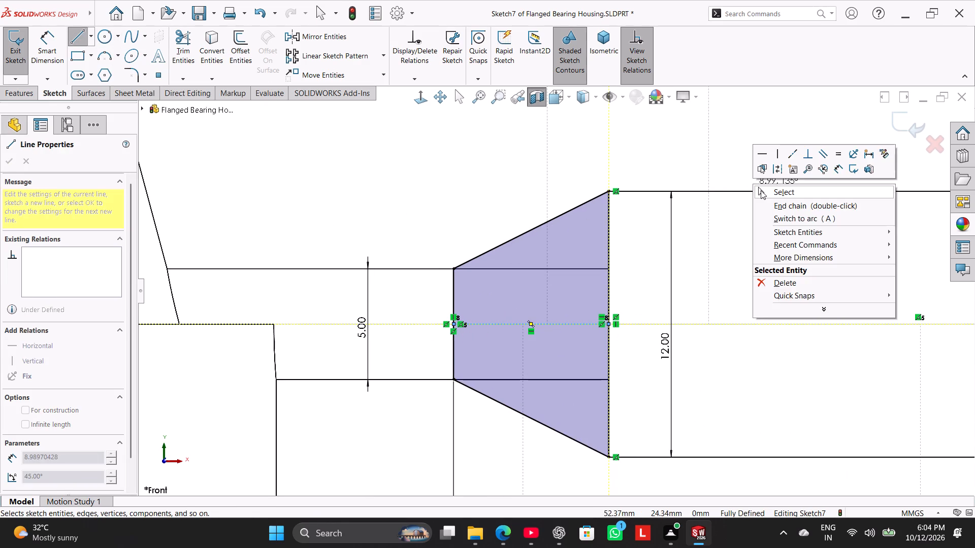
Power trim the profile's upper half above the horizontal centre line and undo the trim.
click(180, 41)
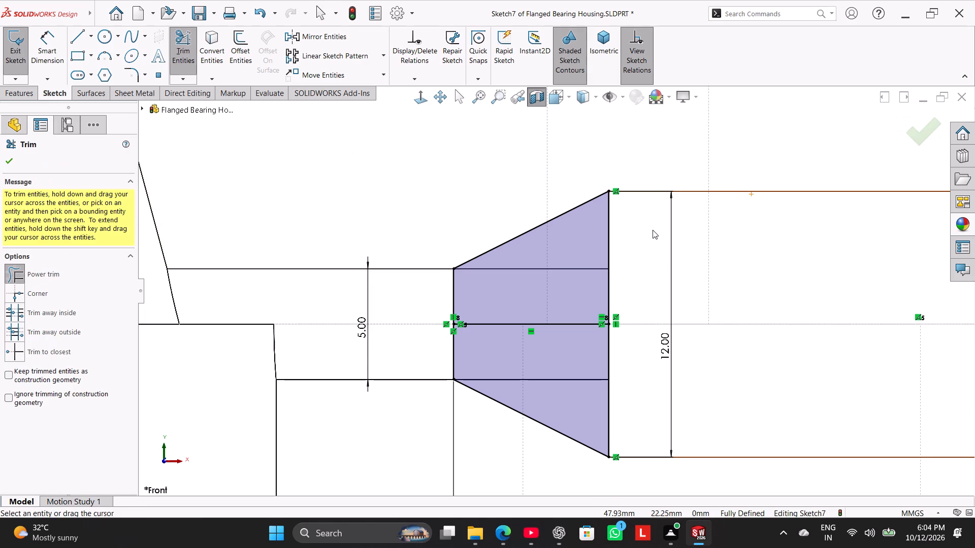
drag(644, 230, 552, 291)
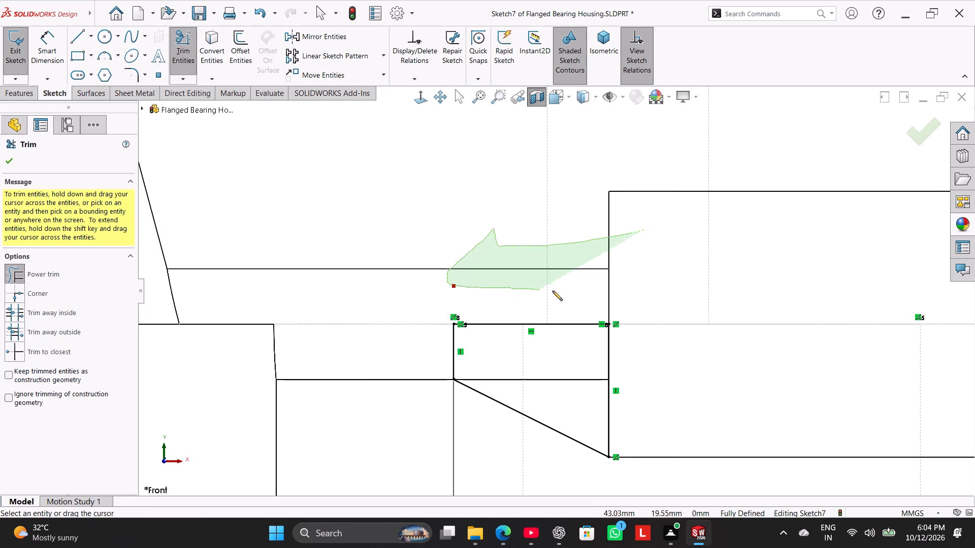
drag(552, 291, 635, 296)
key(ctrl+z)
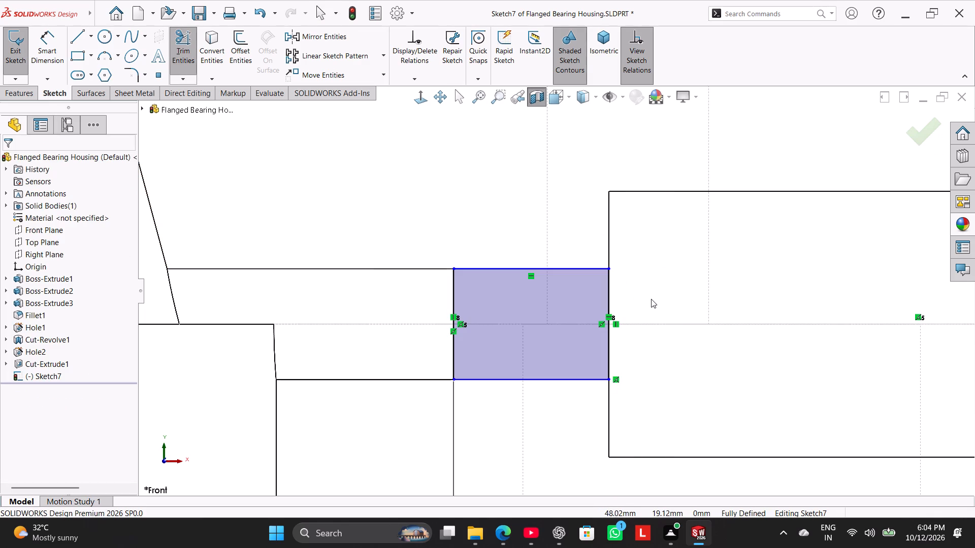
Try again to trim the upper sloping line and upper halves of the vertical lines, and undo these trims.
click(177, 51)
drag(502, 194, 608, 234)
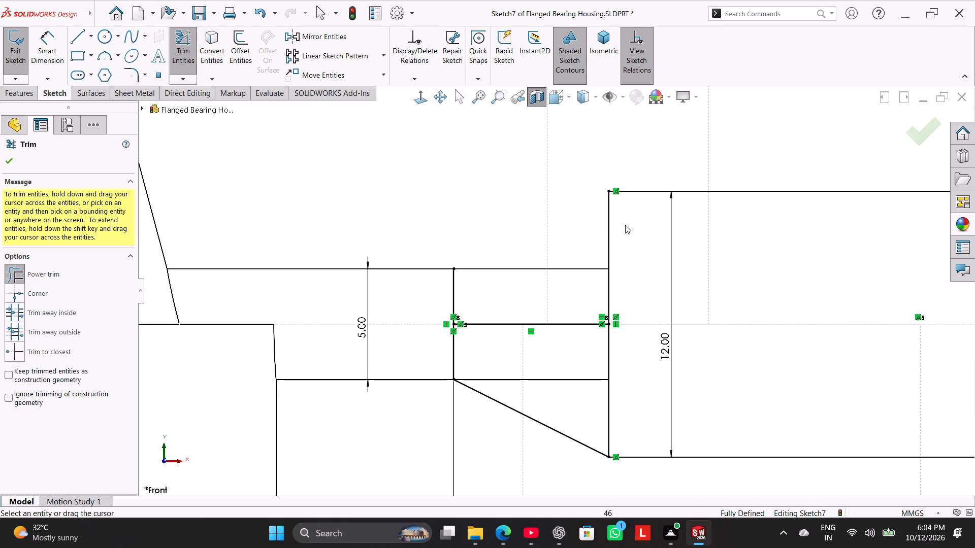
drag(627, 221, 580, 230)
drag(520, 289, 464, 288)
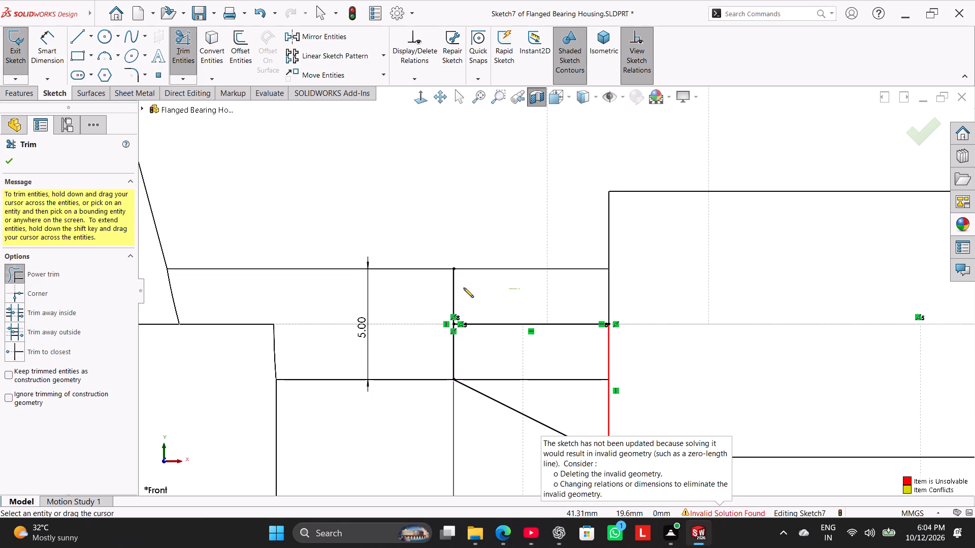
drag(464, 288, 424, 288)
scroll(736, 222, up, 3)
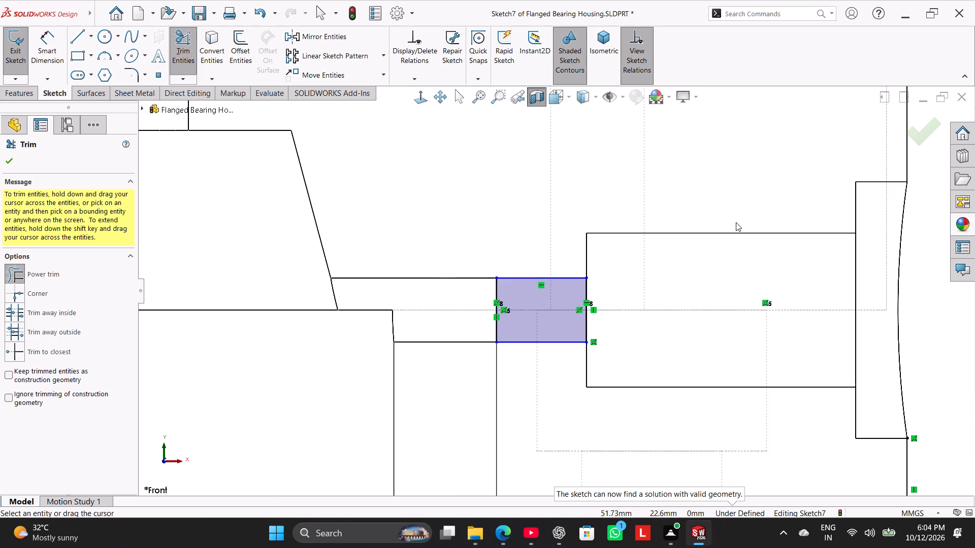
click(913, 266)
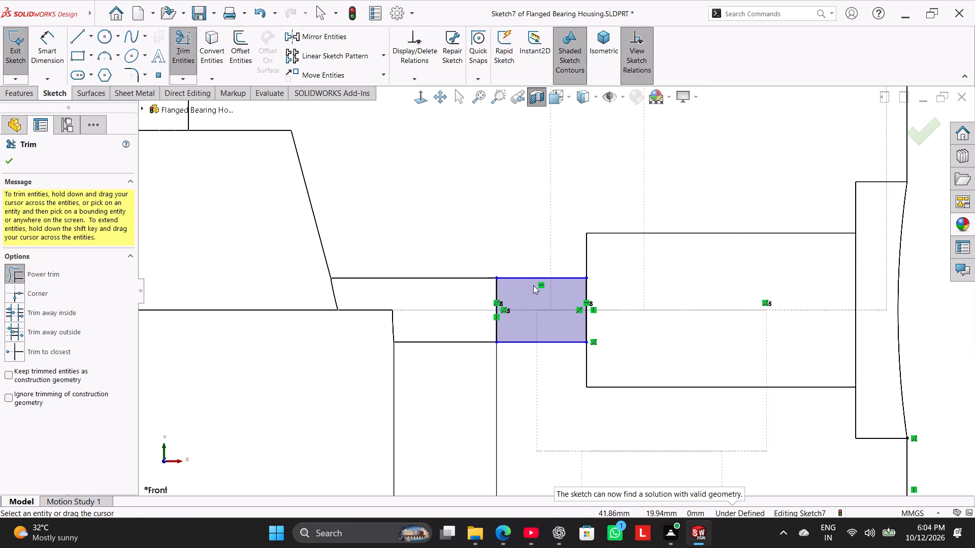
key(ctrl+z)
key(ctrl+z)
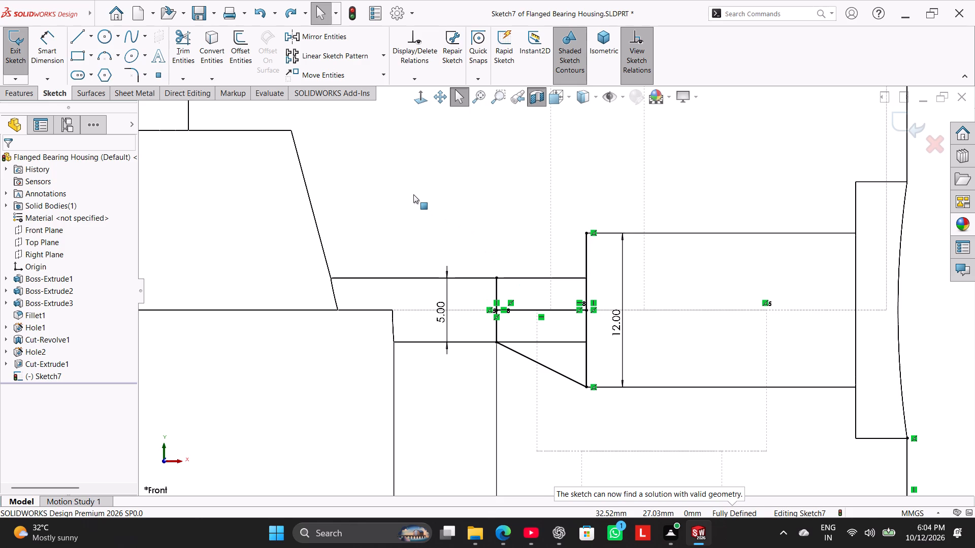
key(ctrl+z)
Power trim the profile's upper half above the centre line, keeping trimmed entities as construction geometry.
click(187, 65)
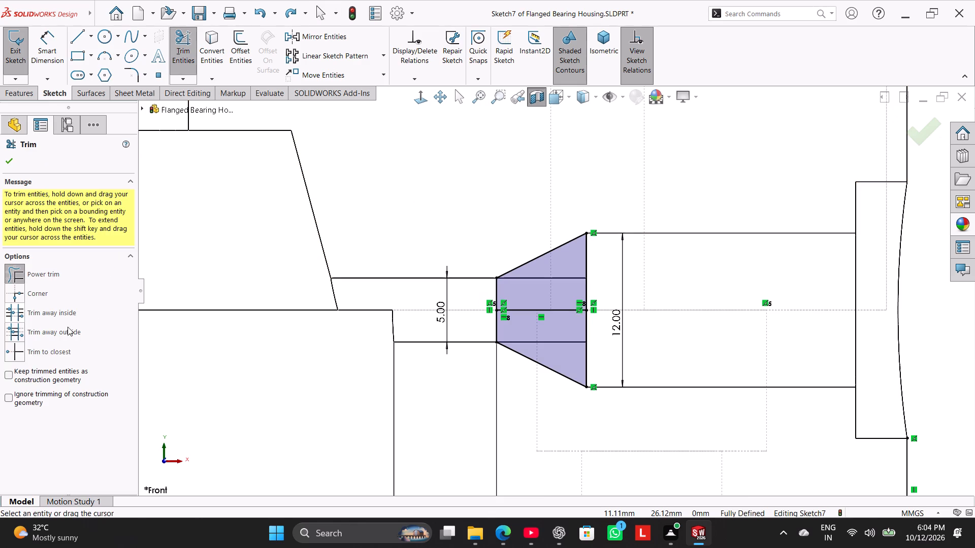
click(35, 372)
scroll(503, 322, down, 2)
drag(678, 254, 565, 258)
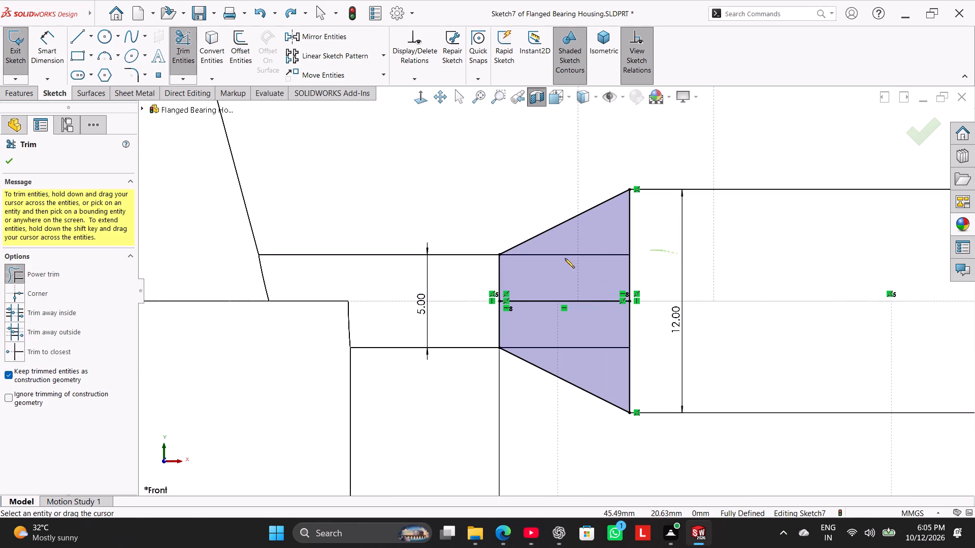
drag(565, 258, 566, 268)
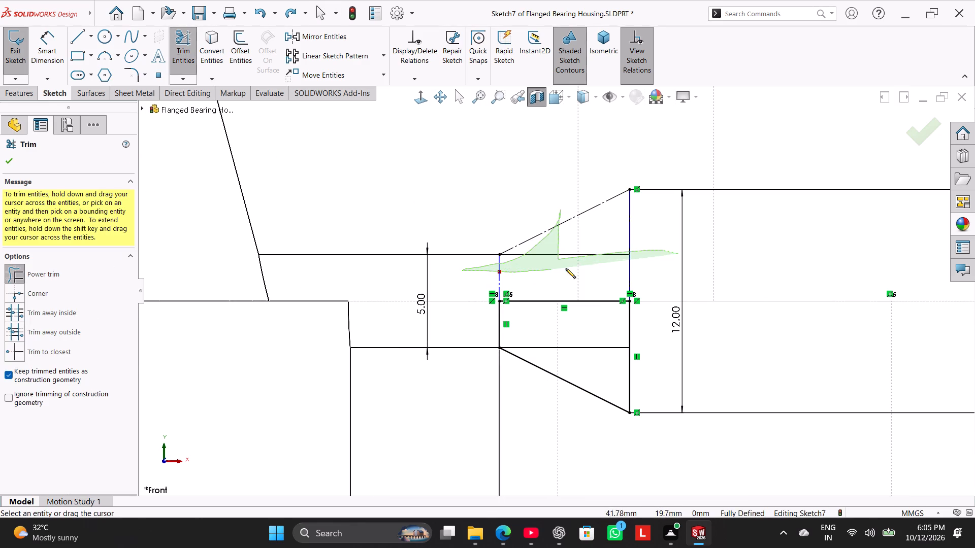
drag(566, 268, 649, 268)
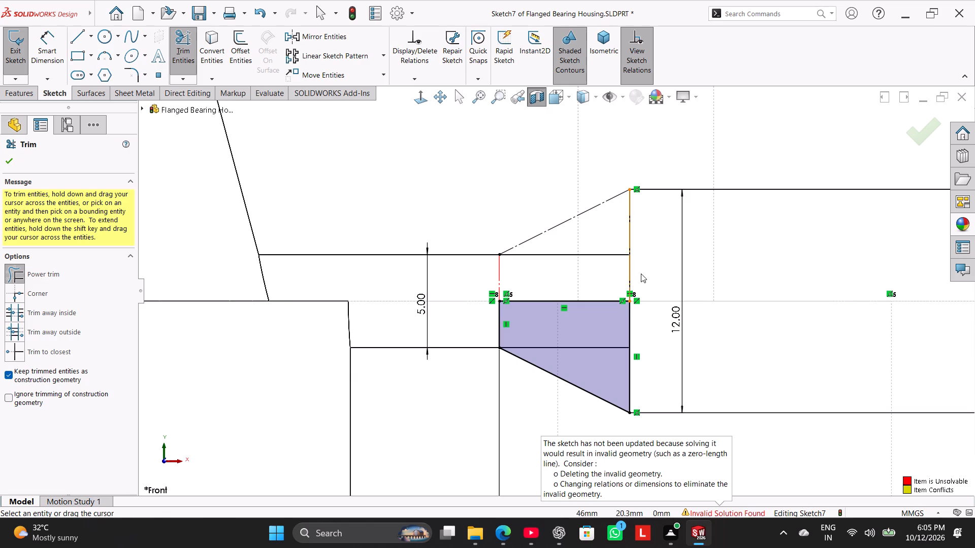
scroll(660, 295, up, 3)
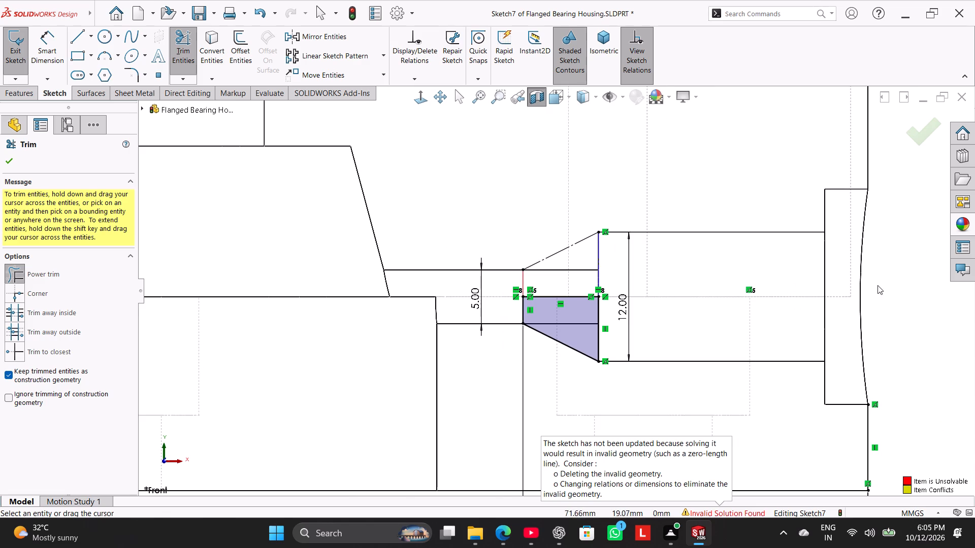
click(877, 285)
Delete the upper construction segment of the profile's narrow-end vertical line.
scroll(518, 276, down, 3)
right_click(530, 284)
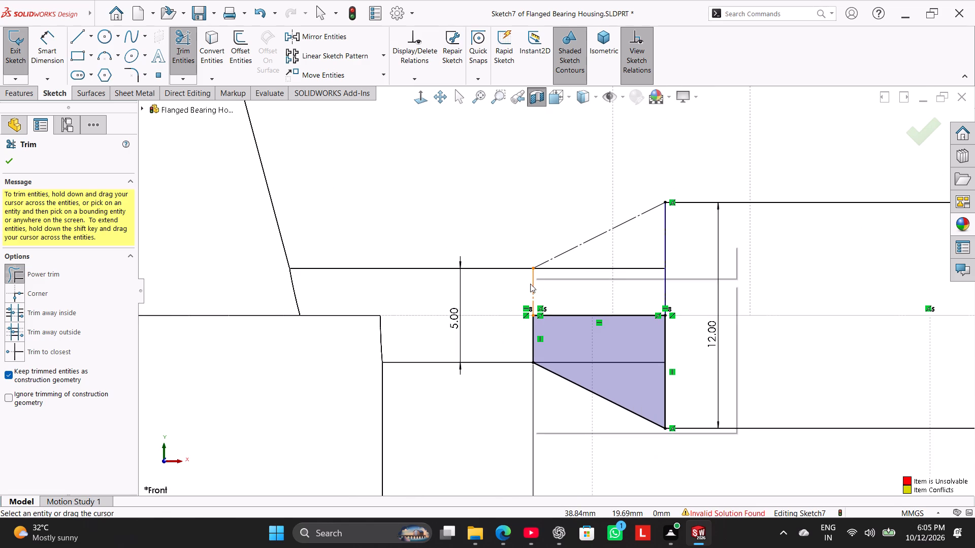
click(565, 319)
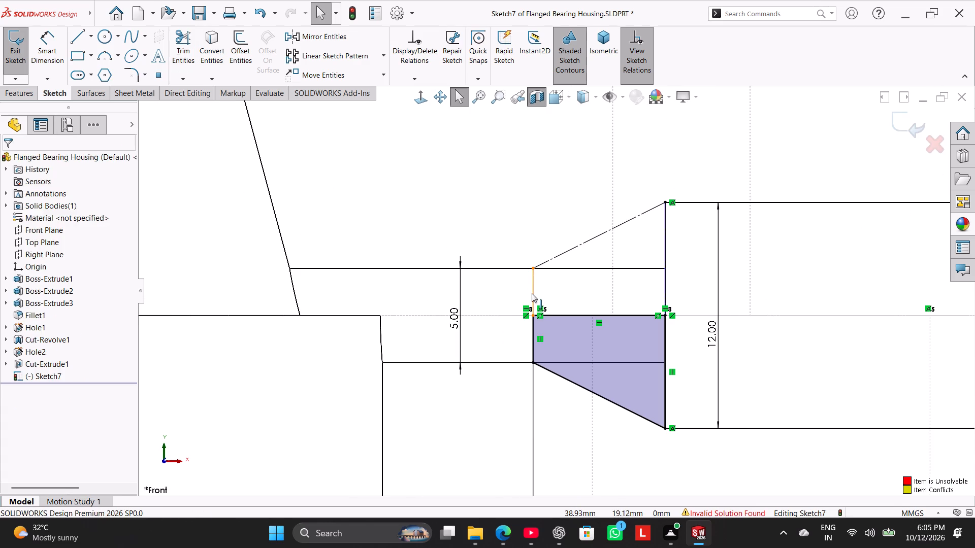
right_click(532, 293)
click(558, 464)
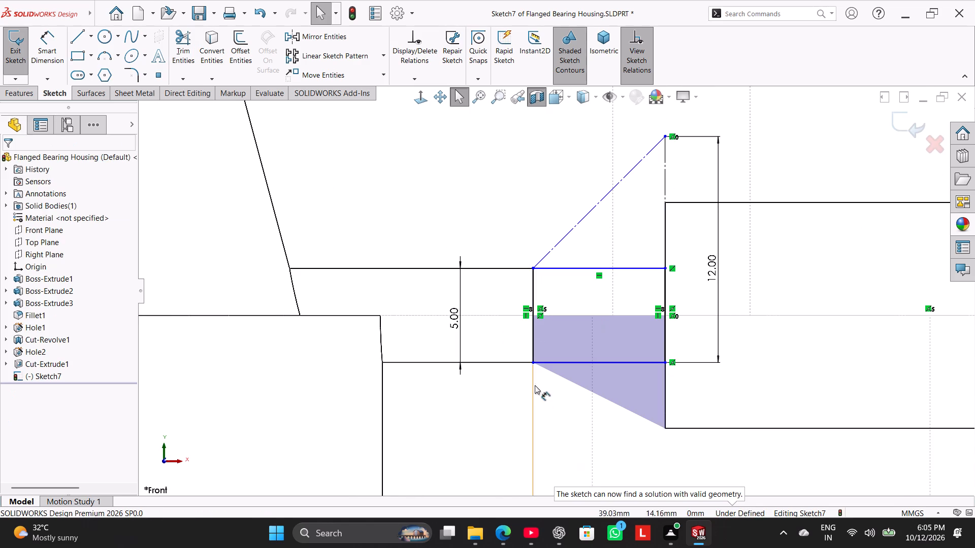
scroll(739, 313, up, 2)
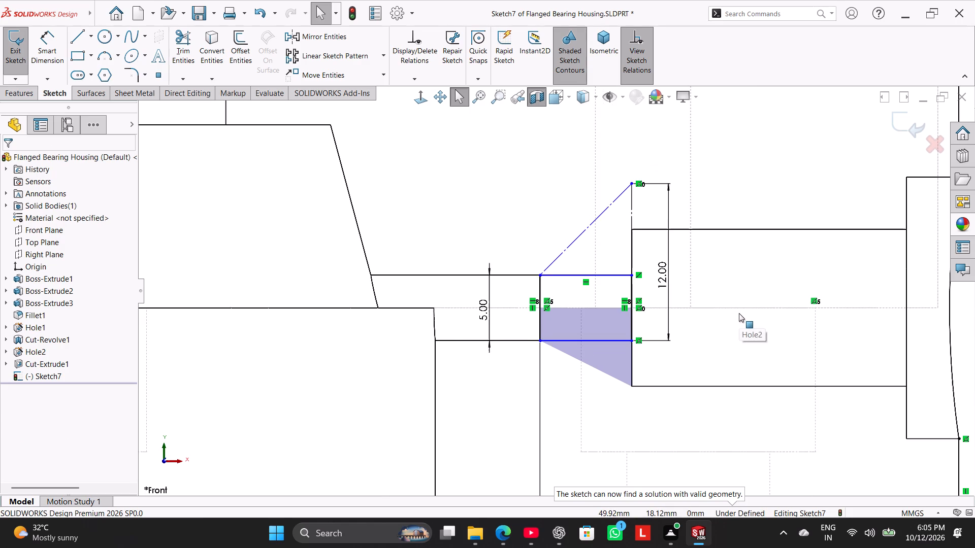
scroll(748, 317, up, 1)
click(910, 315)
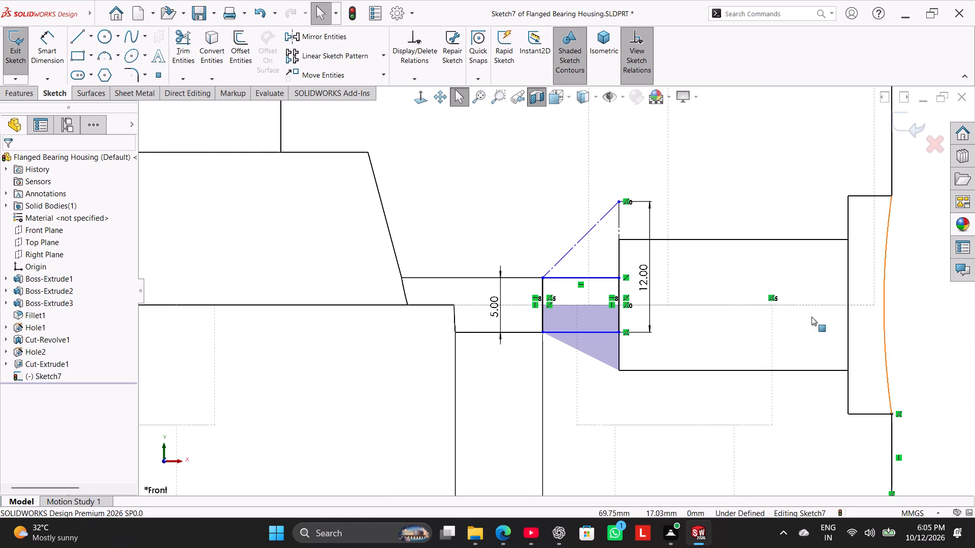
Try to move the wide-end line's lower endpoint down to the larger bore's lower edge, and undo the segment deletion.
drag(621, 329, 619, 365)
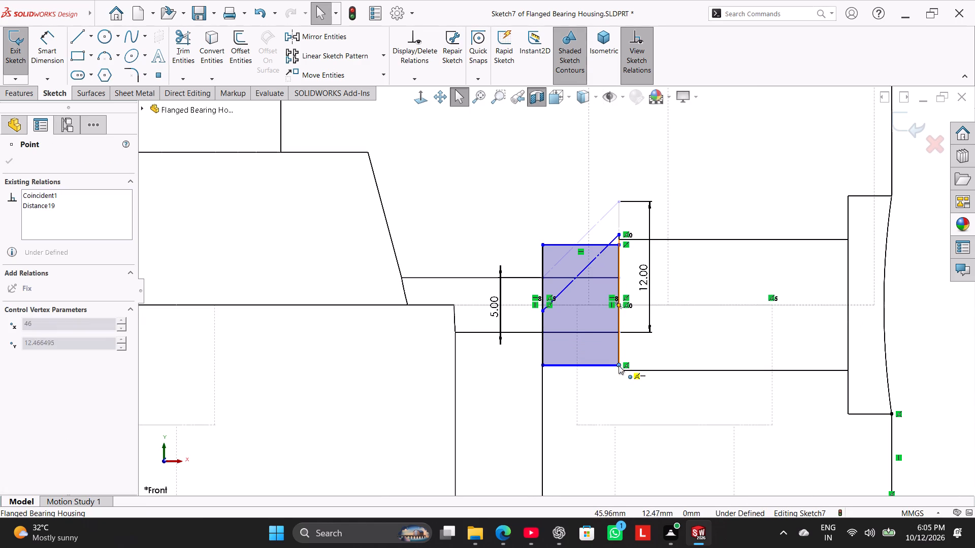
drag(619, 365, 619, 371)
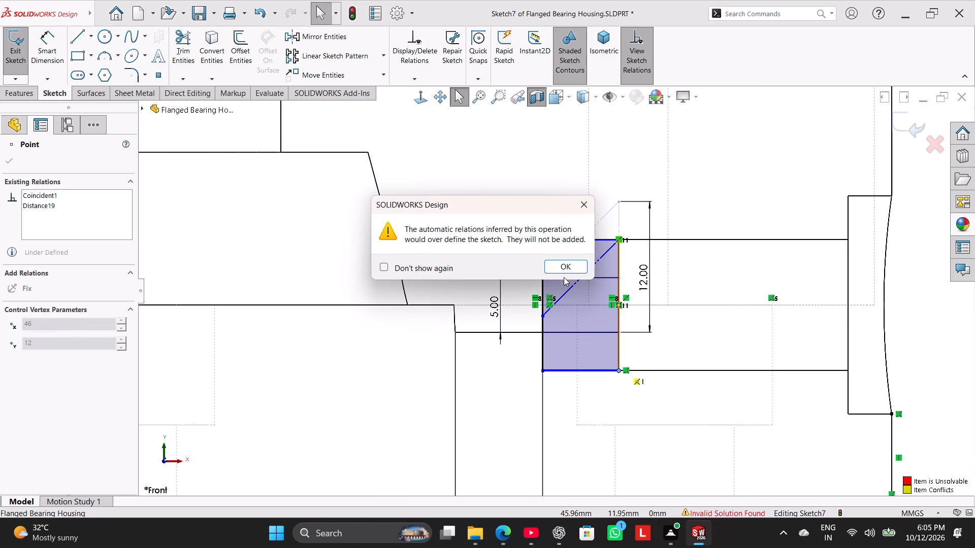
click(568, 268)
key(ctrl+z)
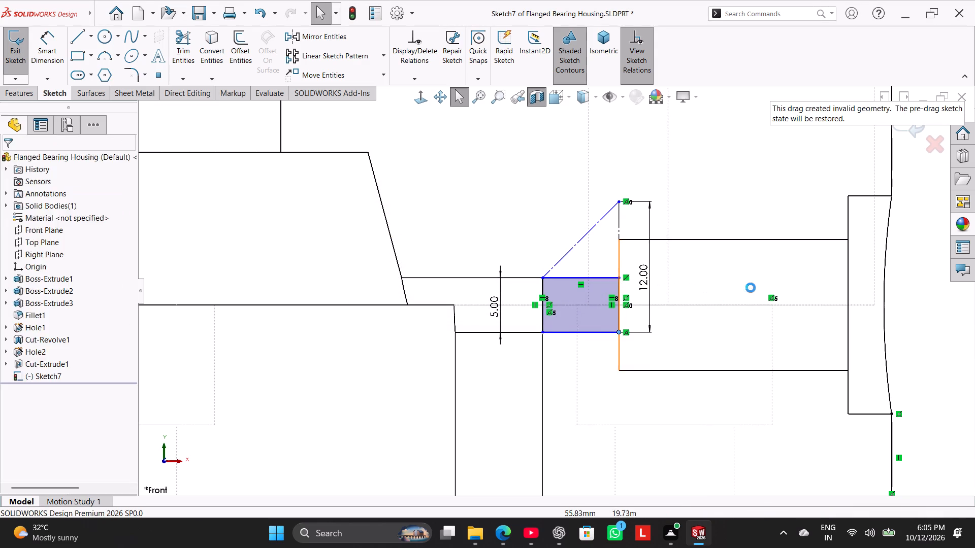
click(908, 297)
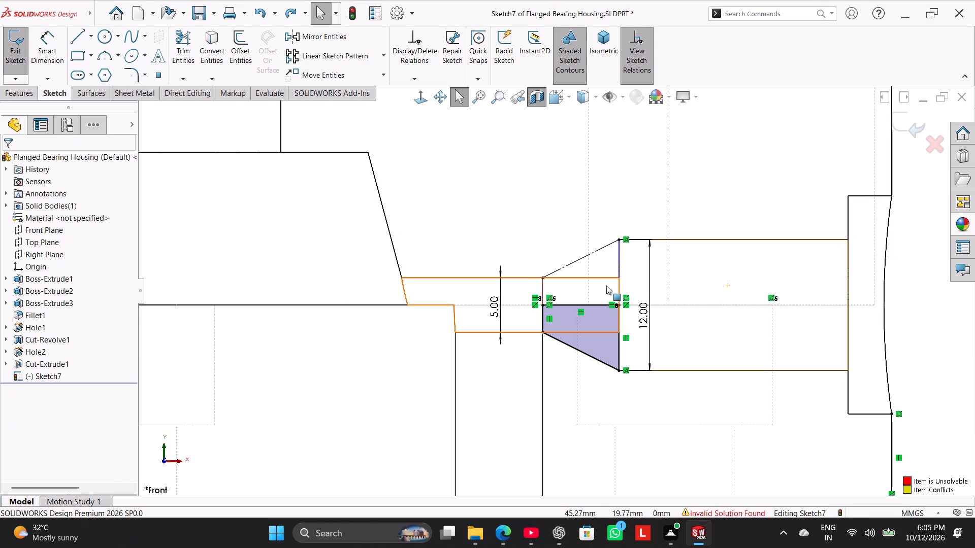
Delete the 5 mm dimension at the profile's narrow end.
scroll(565, 246, down, 2)
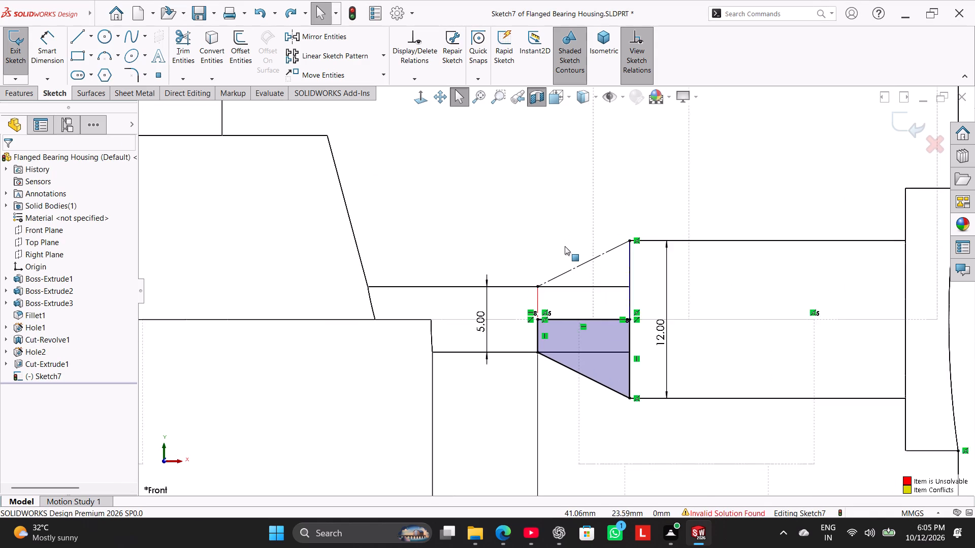
scroll(565, 246, down, 1)
right_click(450, 358)
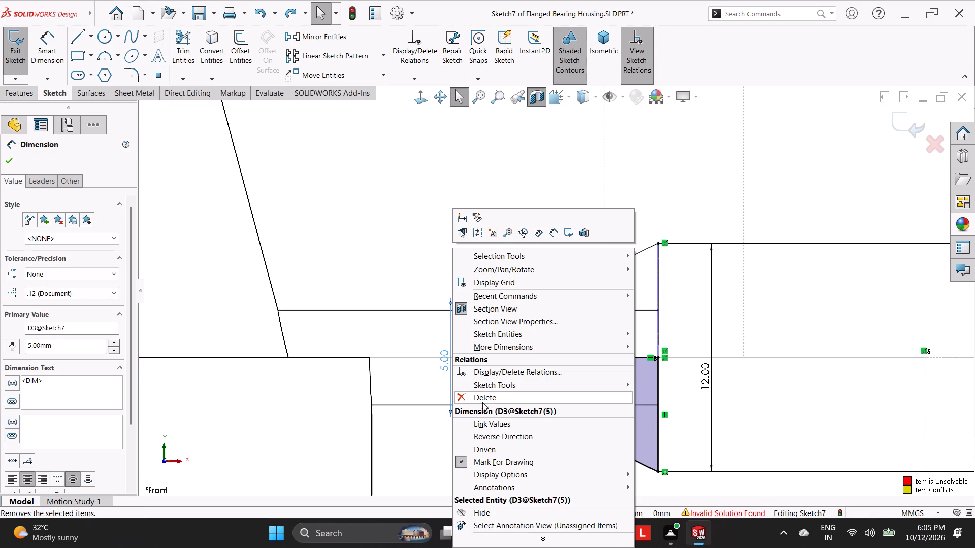
click(482, 398)
Toggle the horizontal centre line between the profile's vertical lines to construction geometry.
right_click(544, 356)
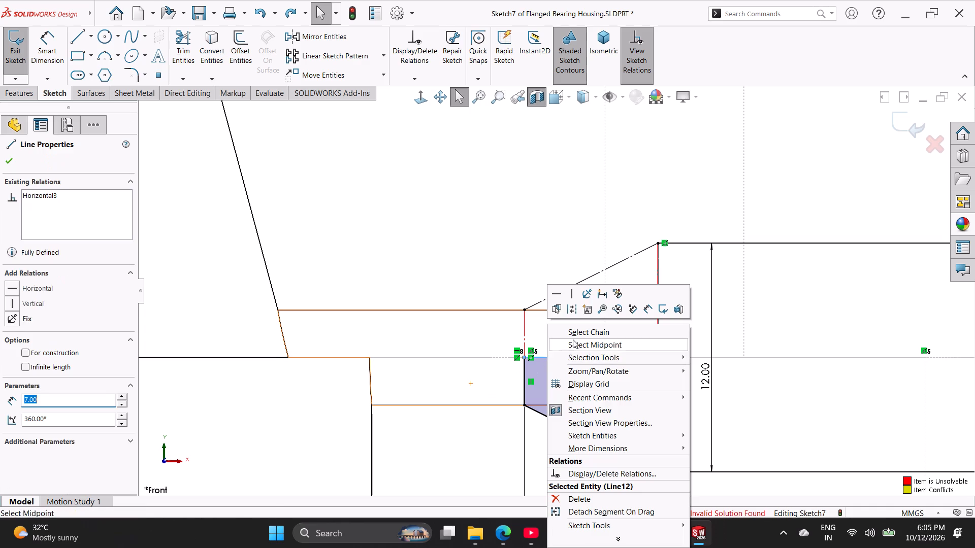
drag(575, 312, 563, 315)
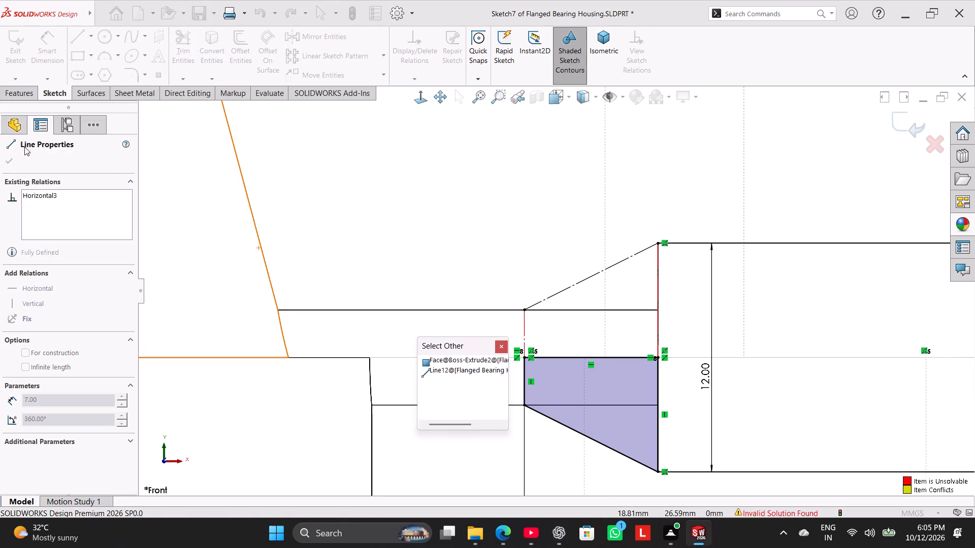
click(498, 348)
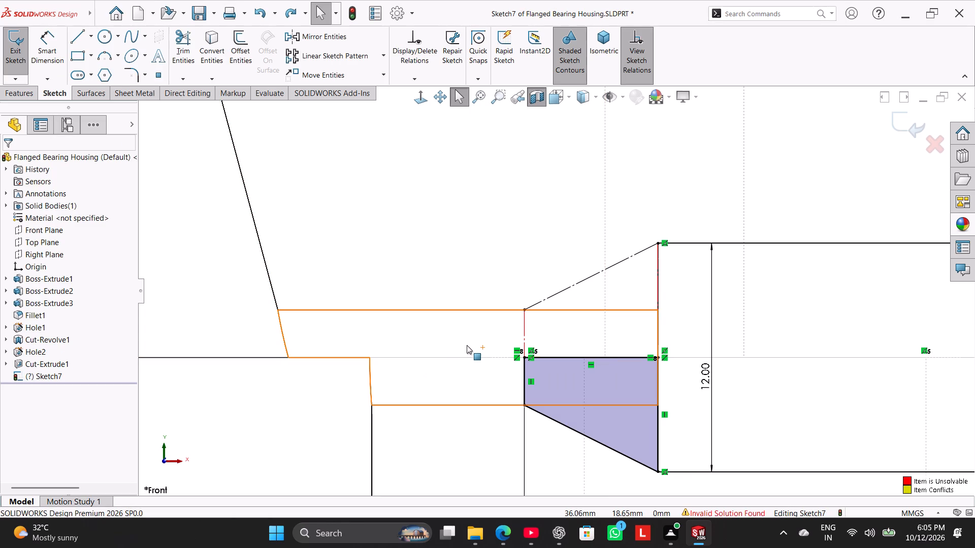
right_click(546, 355)
click(573, 309)
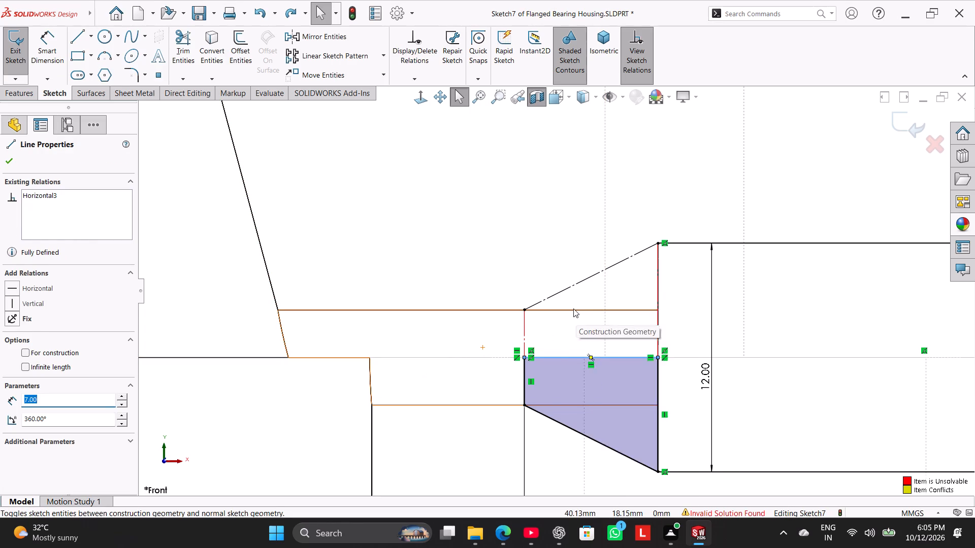
Add a 5 mm doubled dimension from the narrow end's lower endpoint about the horizontal centre line.
click(41, 52)
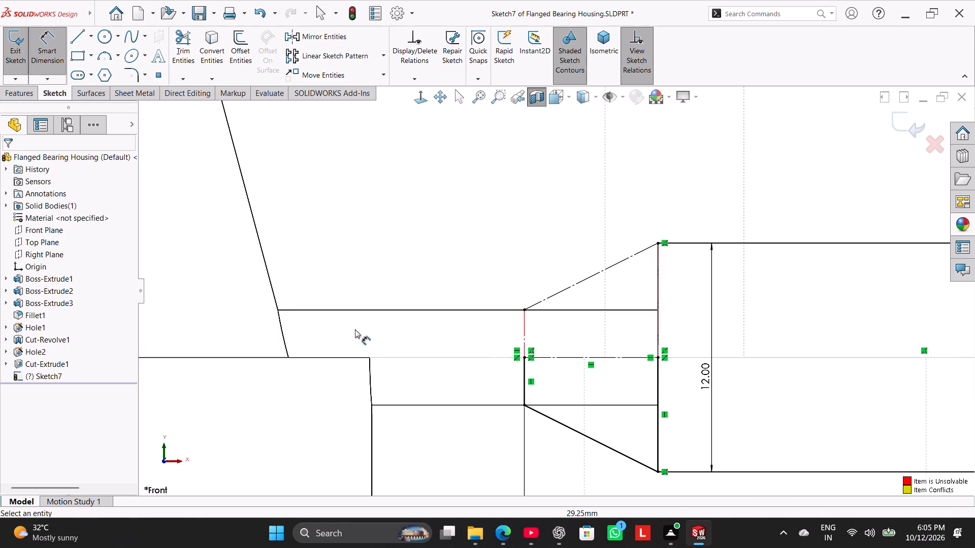
click(523, 404)
click(546, 358)
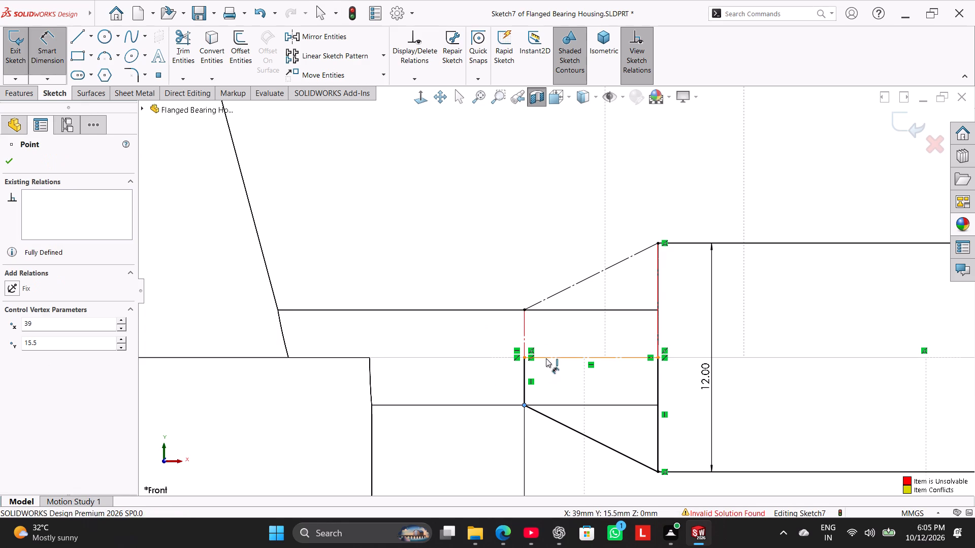
click(496, 344)
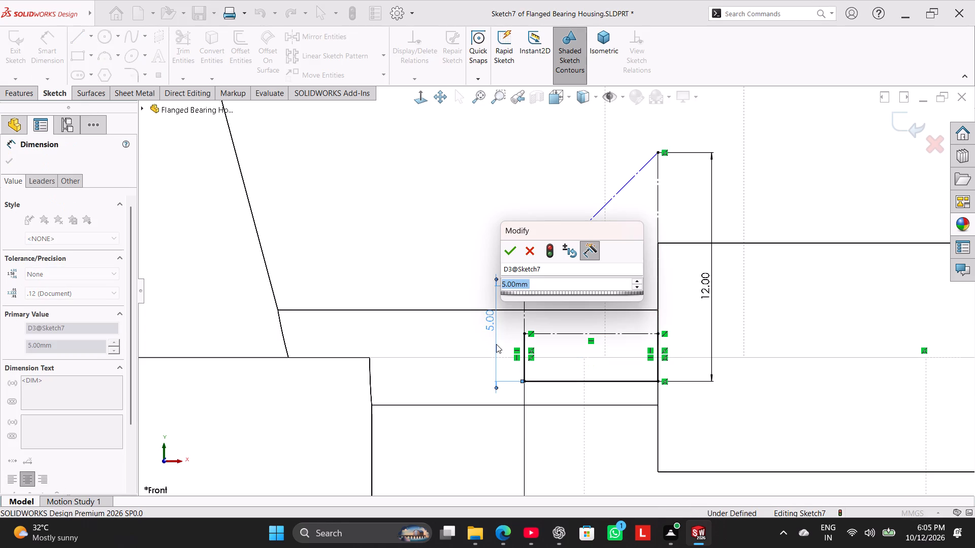
key(5)
key(Return)
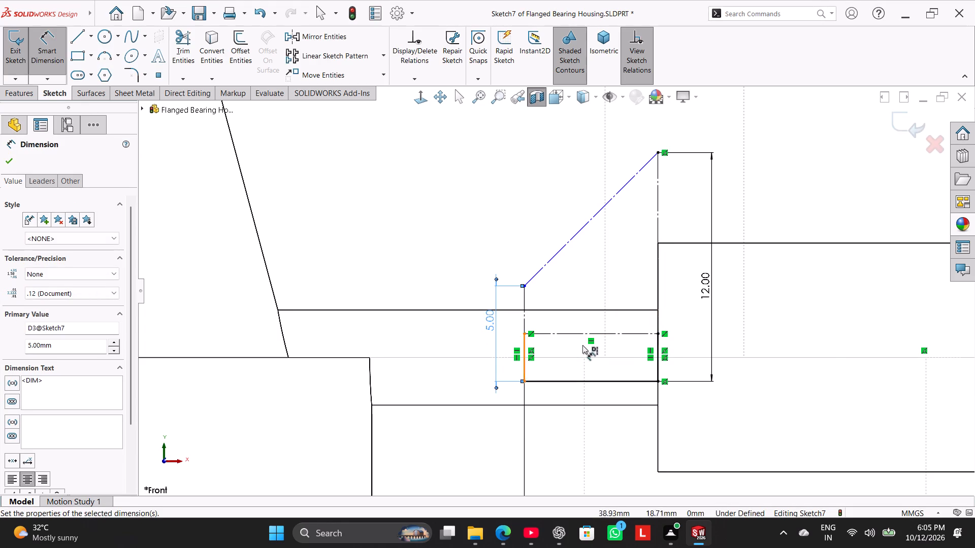
scroll(846, 367, up, 1)
scroll(884, 353, up, 2)
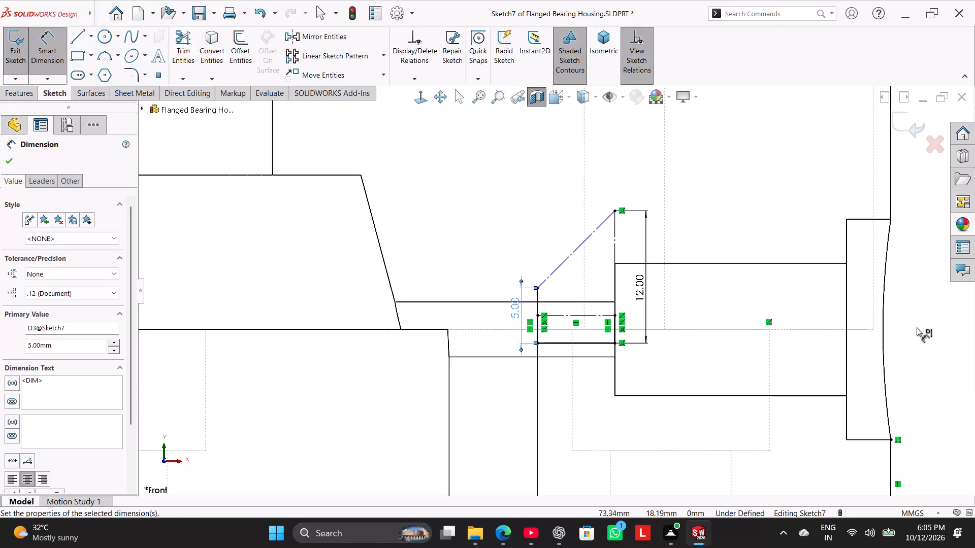
click(917, 327)
scroll(552, 297, down, 3)
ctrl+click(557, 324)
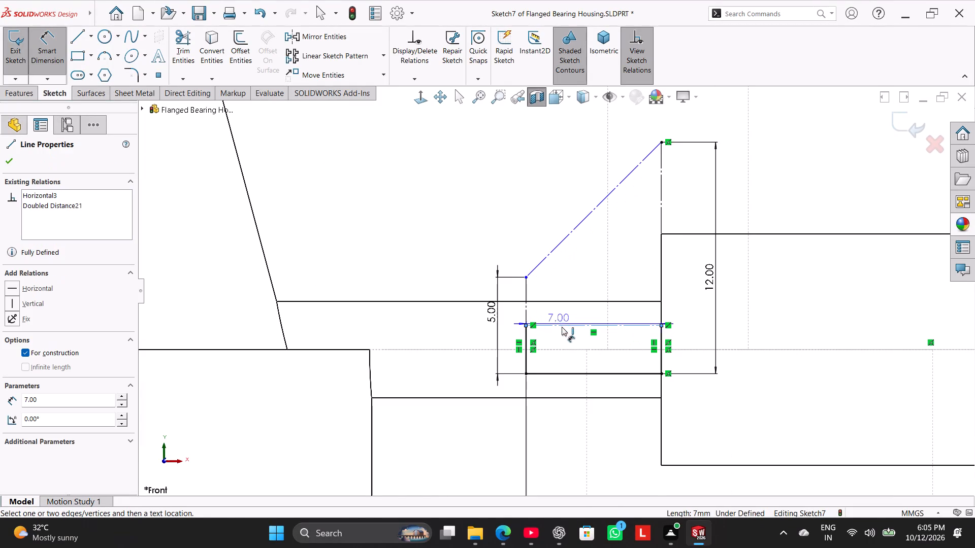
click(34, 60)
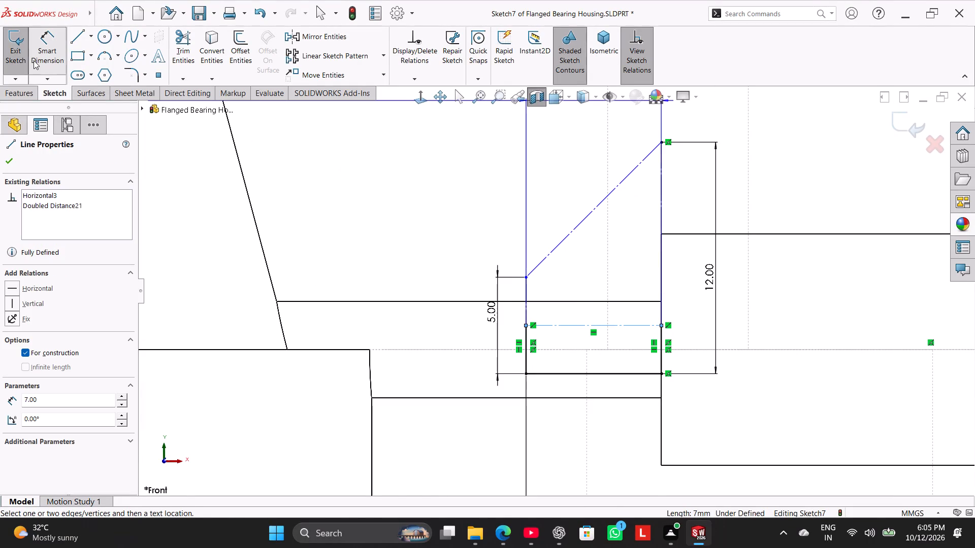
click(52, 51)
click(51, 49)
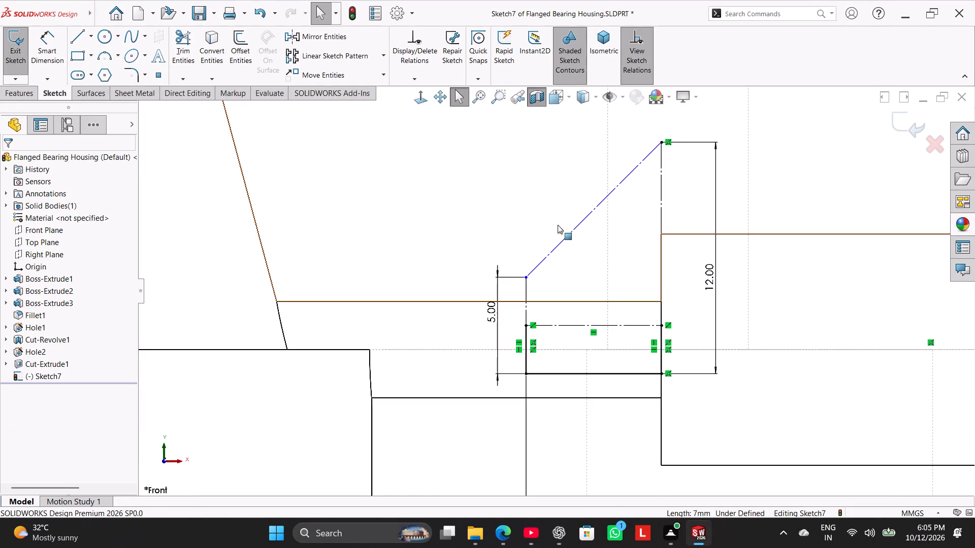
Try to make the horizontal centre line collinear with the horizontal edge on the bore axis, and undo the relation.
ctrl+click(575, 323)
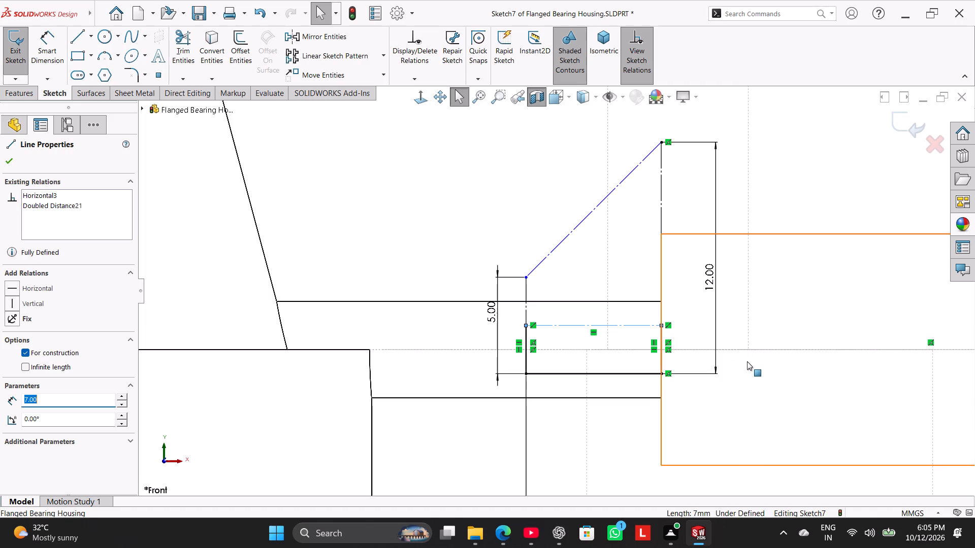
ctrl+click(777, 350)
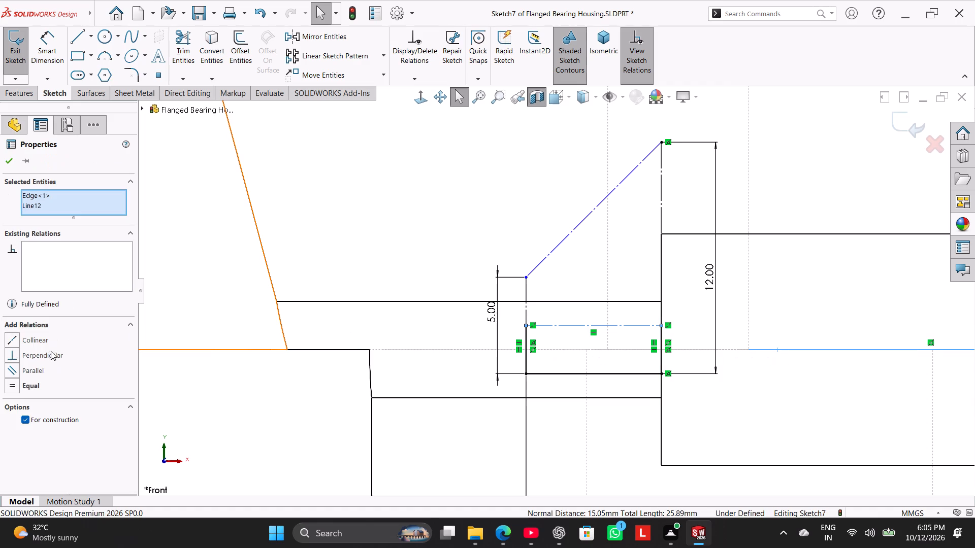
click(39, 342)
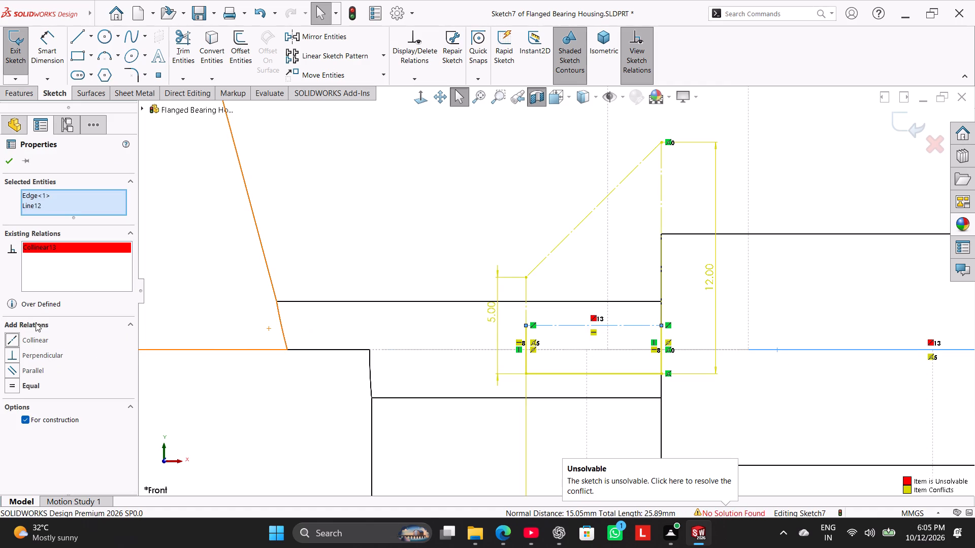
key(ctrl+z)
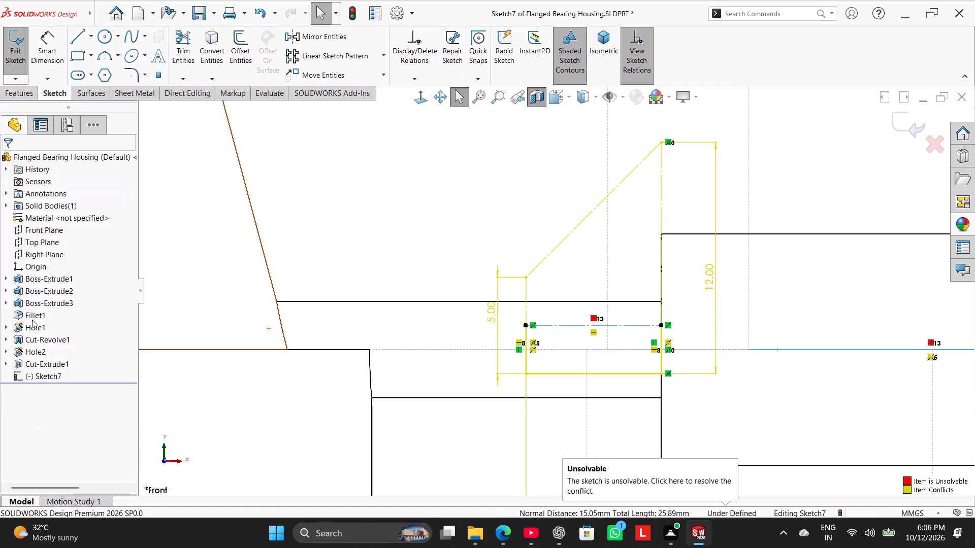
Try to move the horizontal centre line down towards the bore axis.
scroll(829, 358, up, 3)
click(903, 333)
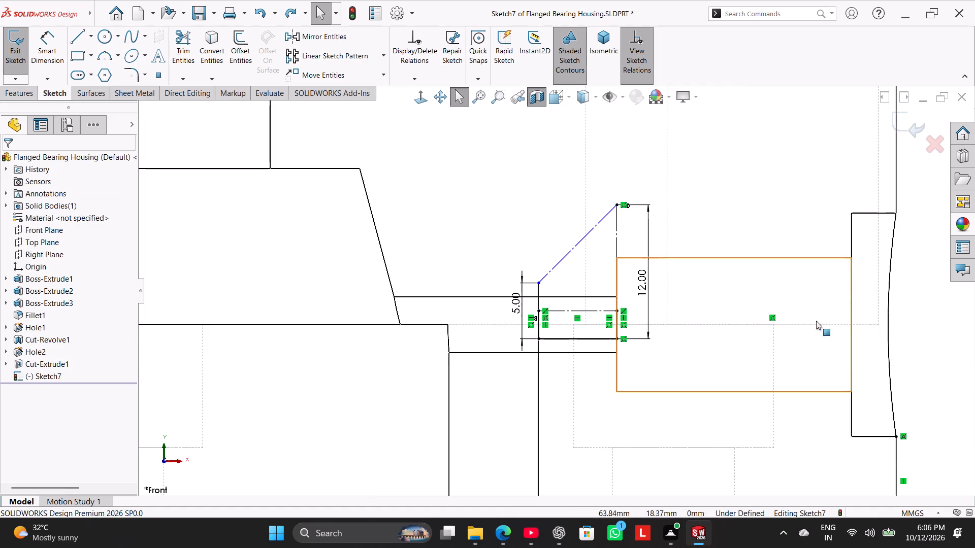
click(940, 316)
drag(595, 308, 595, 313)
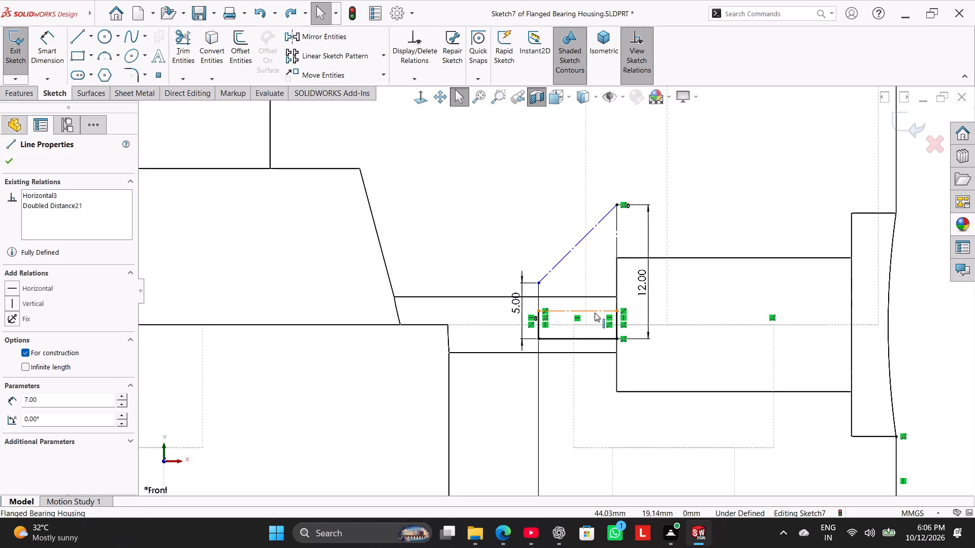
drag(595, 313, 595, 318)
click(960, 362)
Delete the collinear relations at both ends of the horizontal centre line and try to move the line down.
scroll(624, 319, down, 3)
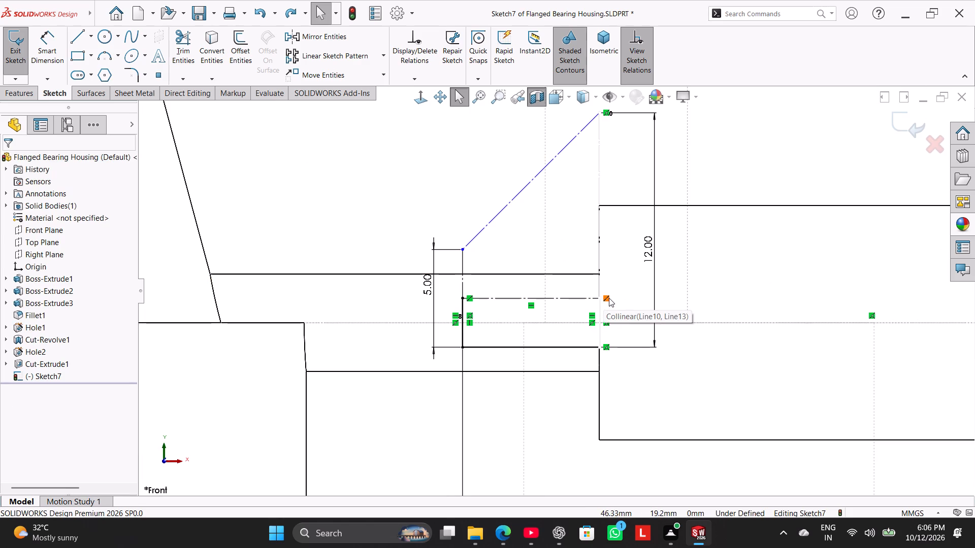
right_click(609, 298)
click(648, 457)
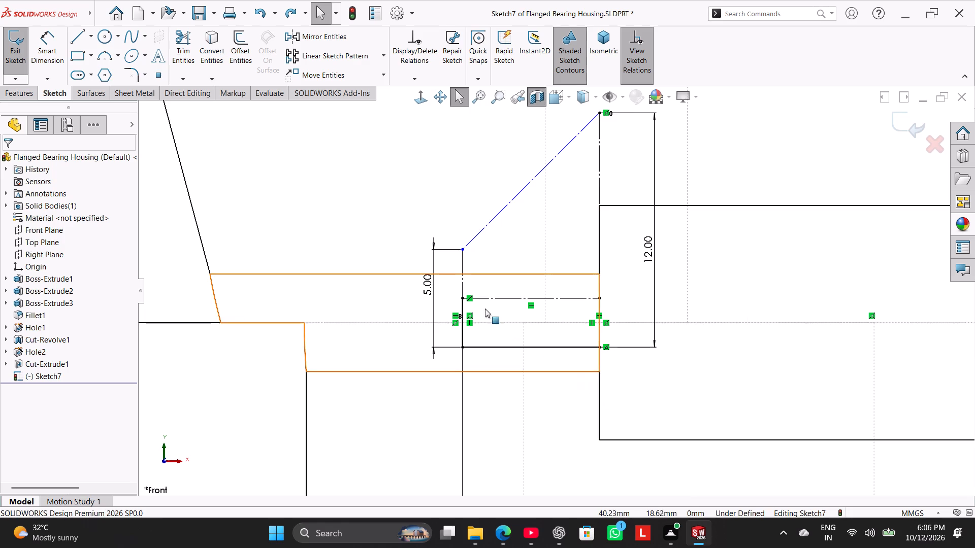
right_click(472, 301)
click(518, 465)
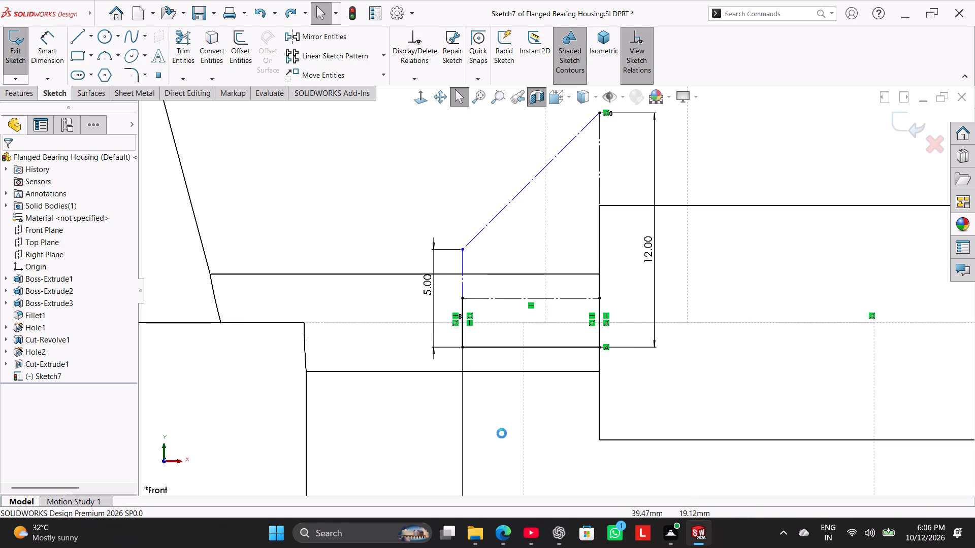
drag(544, 296, 540, 337)
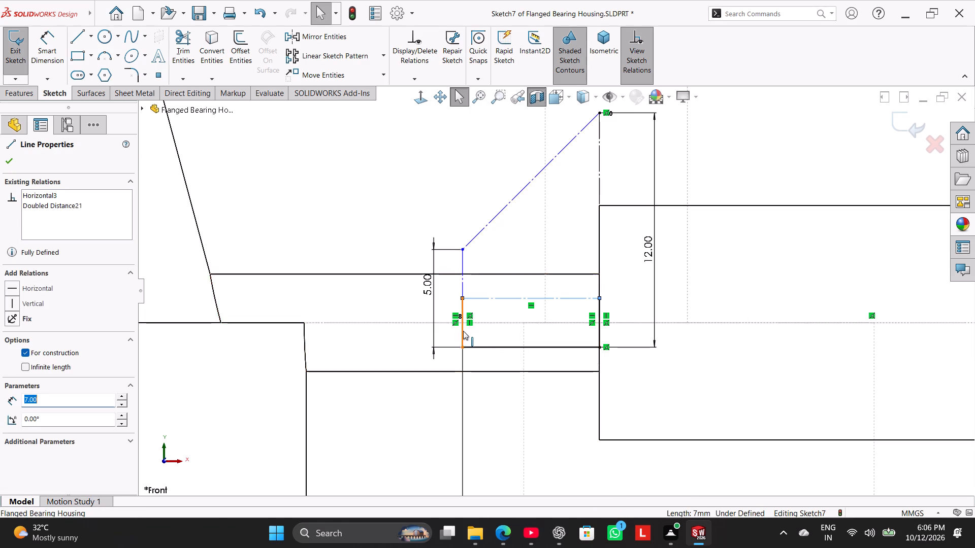
Delete the collinear relations on the profile's wide-end vertical line.
right_click(607, 321)
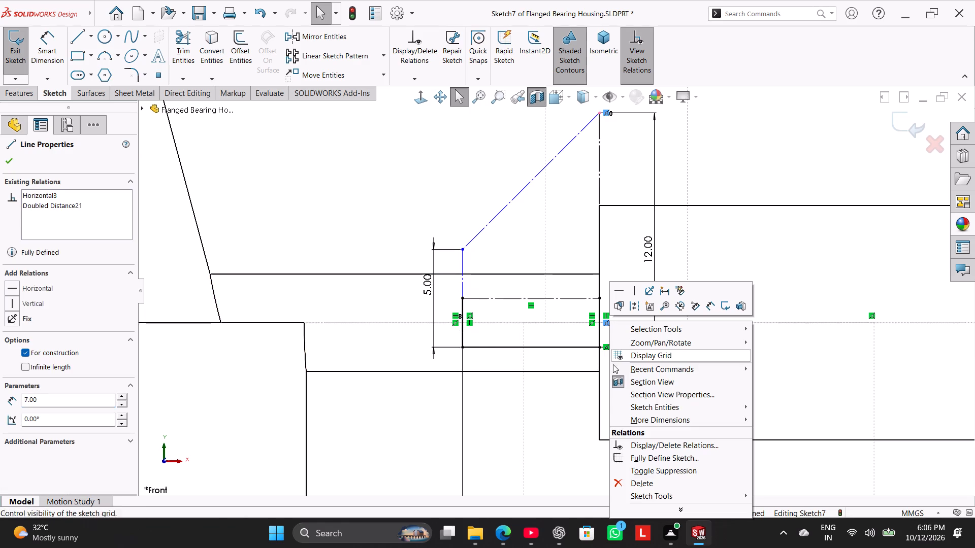
click(633, 486)
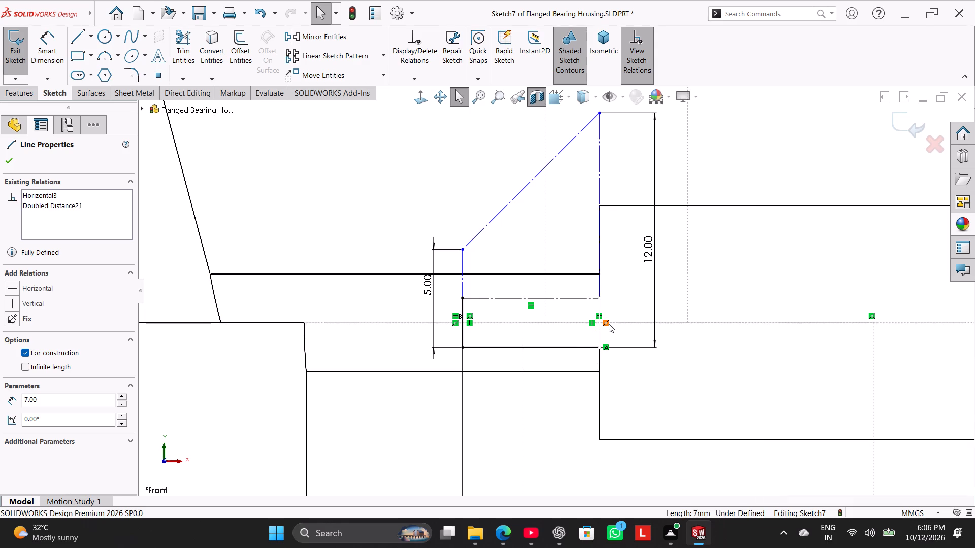
right_click(609, 324)
click(634, 485)
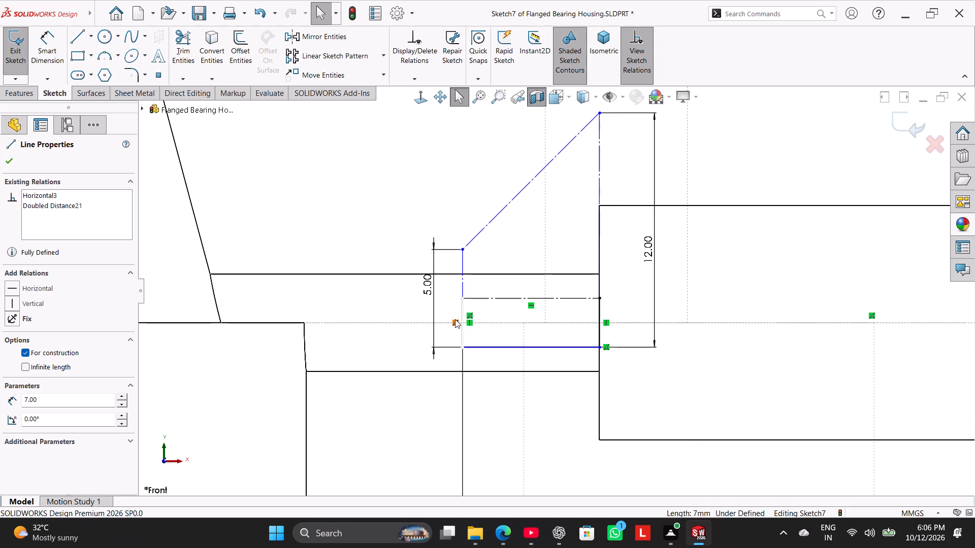
Remove the remaining collinear constraints on the profile's narrow-end vertical line.
right_click(455, 320)
click(506, 475)
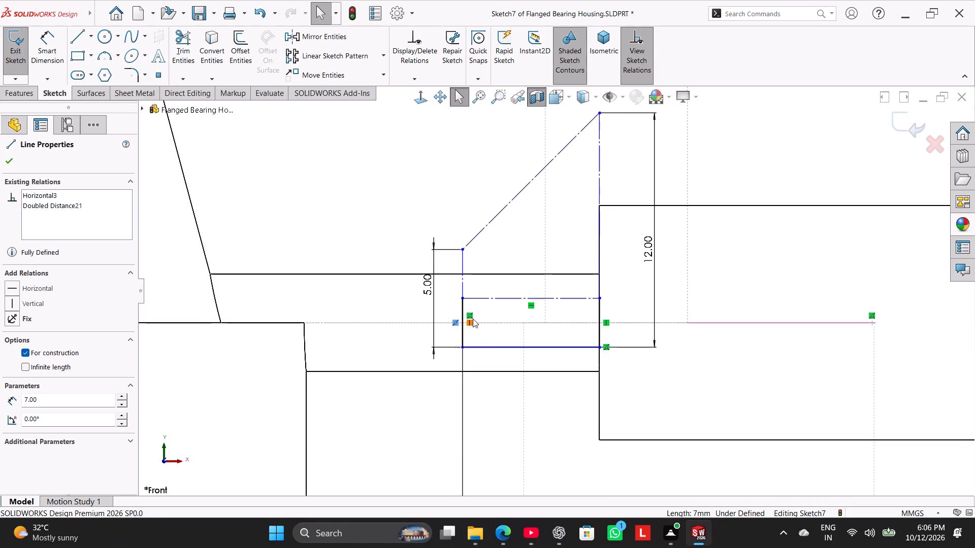
right_click(471, 315)
drag(507, 474, 506, 468)
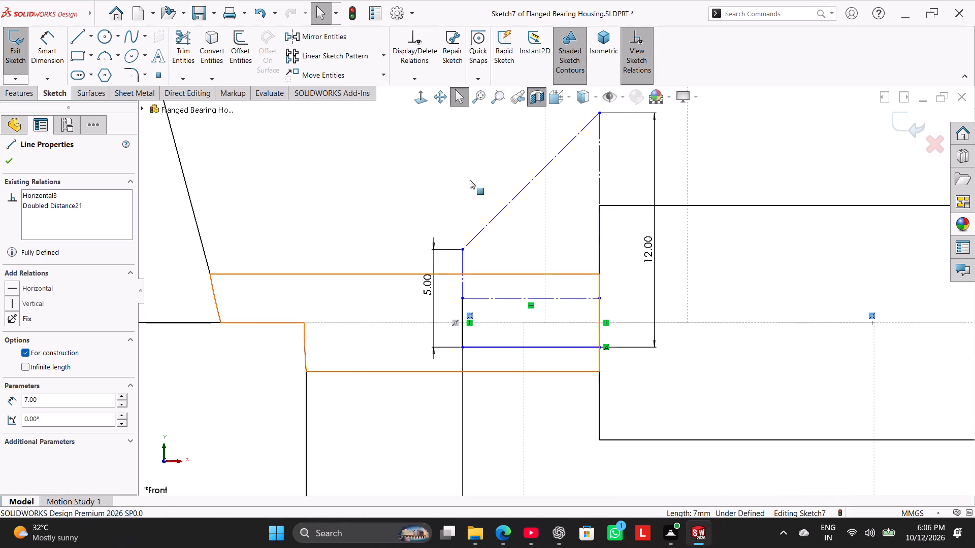
right_click(467, 313)
click(501, 472)
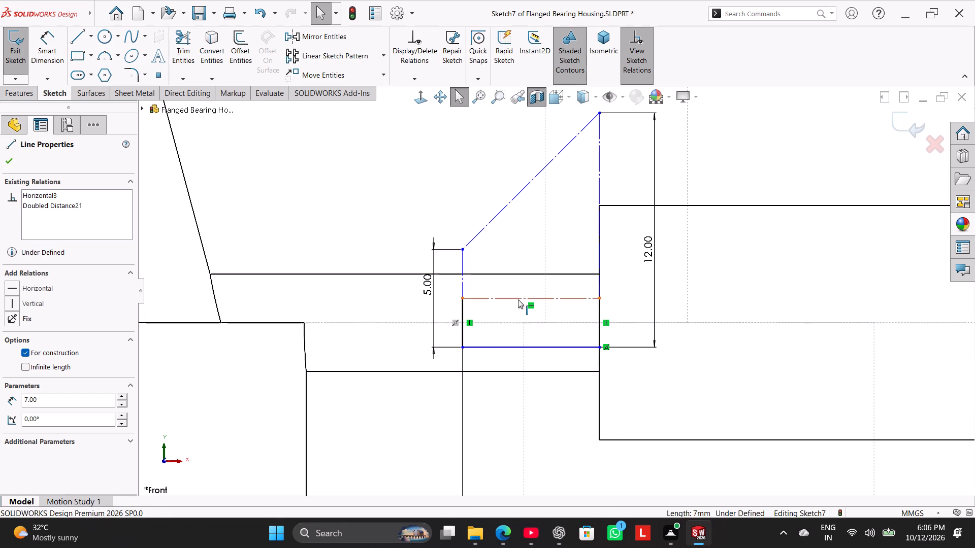
Move the horizontal centre line down and make it collinear with the horizontal edge on the bore axis.
drag(518, 299, 517, 329)
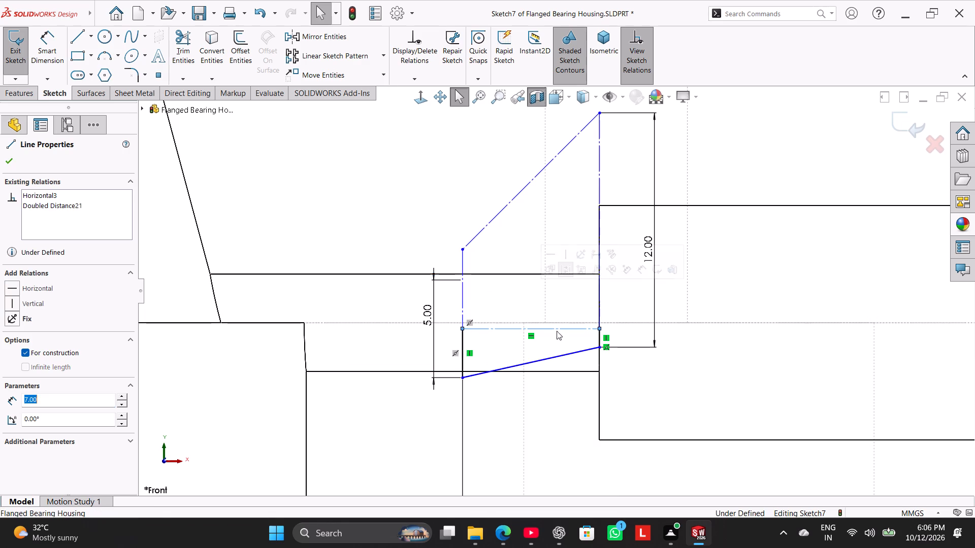
scroll(725, 328, up, 2)
scroll(818, 334, up, 2)
drag(854, 329, 844, 332)
scroll(596, 280, down, 4)
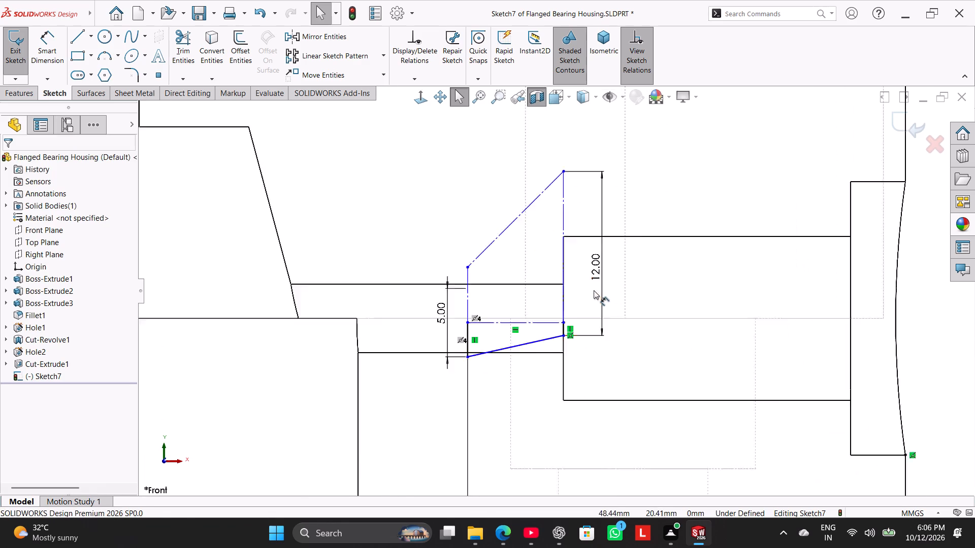
ctrl+click(499, 338)
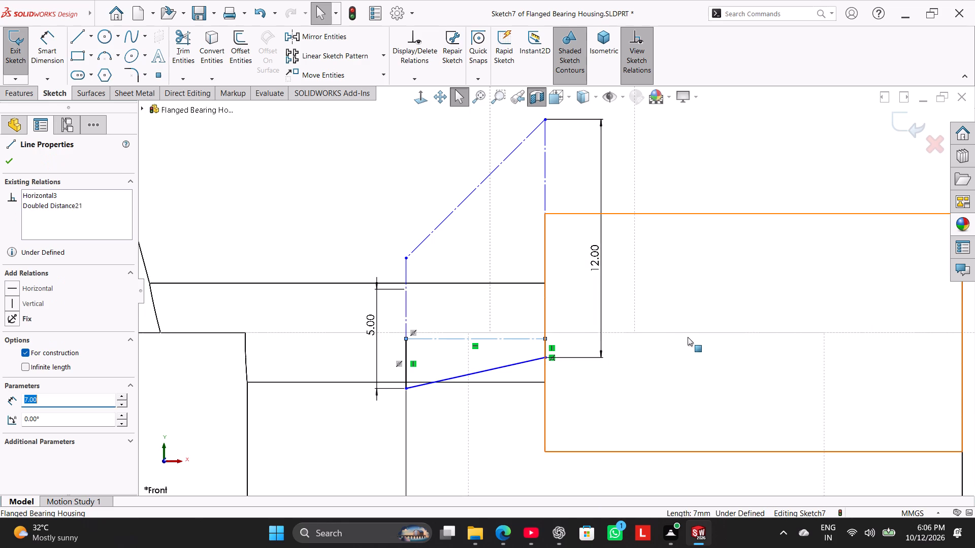
ctrl+click(714, 333)
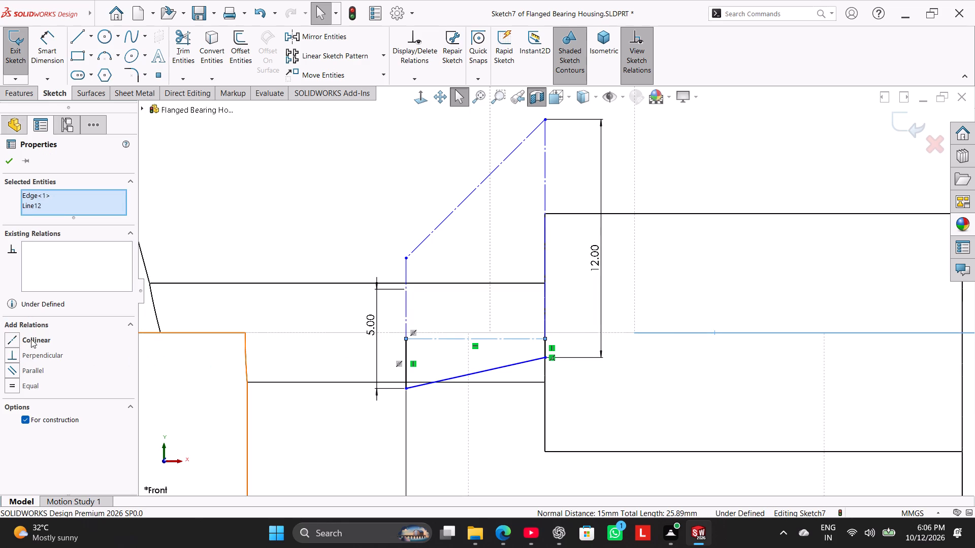
click(31, 339)
scroll(636, 338, up, 4)
click(816, 332)
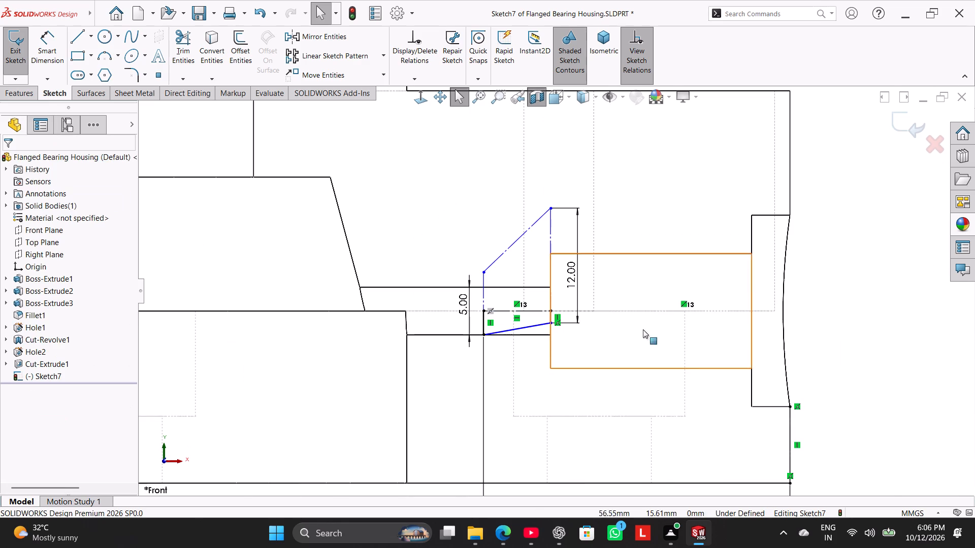
Move the wide-end line's lower endpoint down to the larger bore's lower corner.
scroll(506, 305, down, 4)
drag(613, 336, 611, 382)
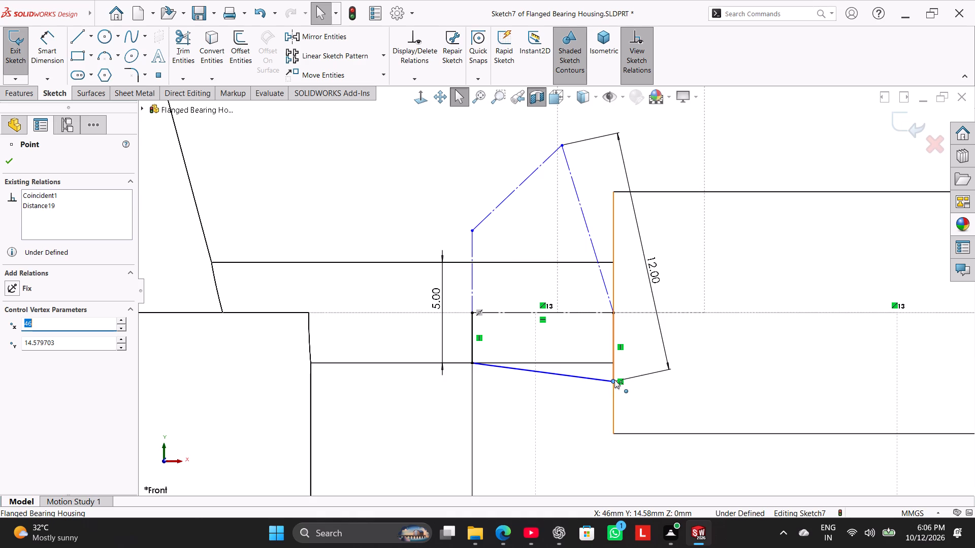
ctrl+click(614, 380)
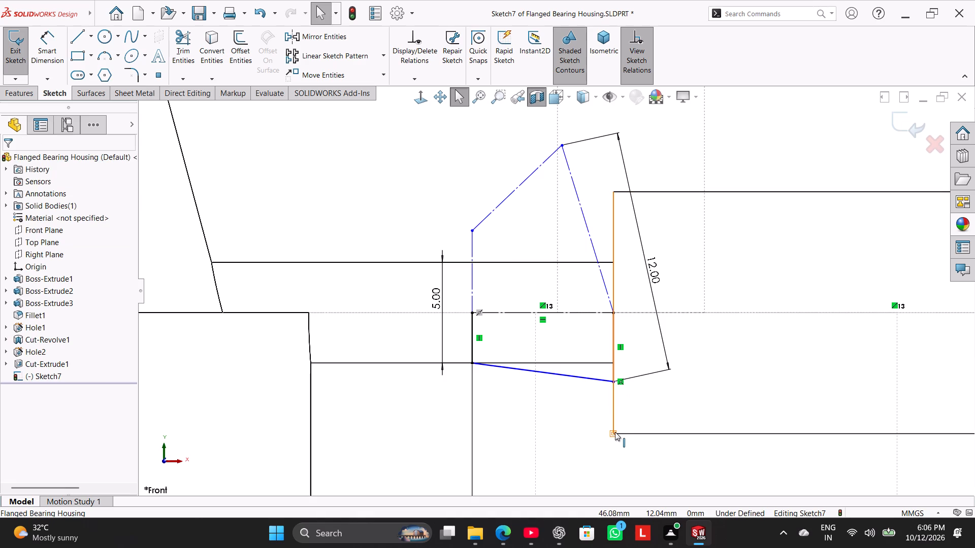
click(630, 405)
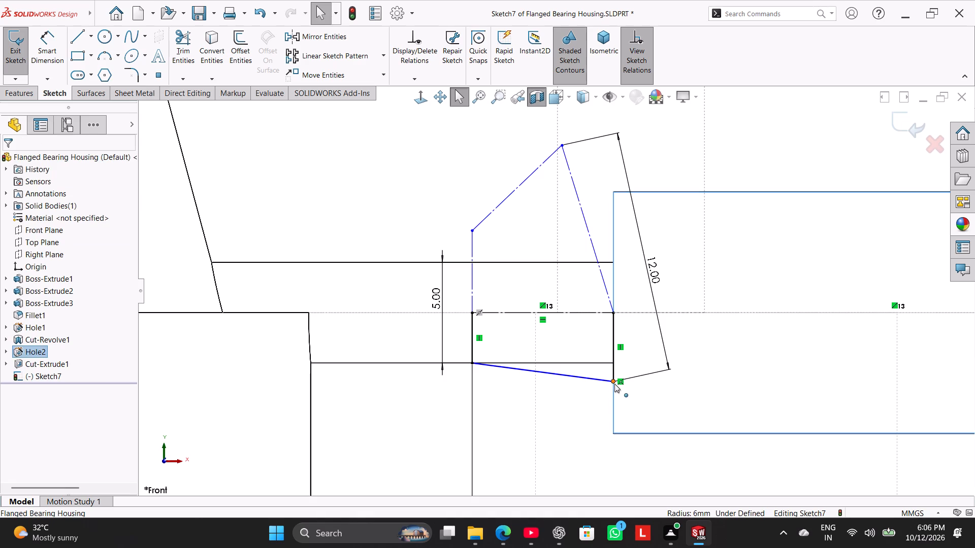
drag(614, 382, 613, 431)
scroll(713, 335, up, 2)
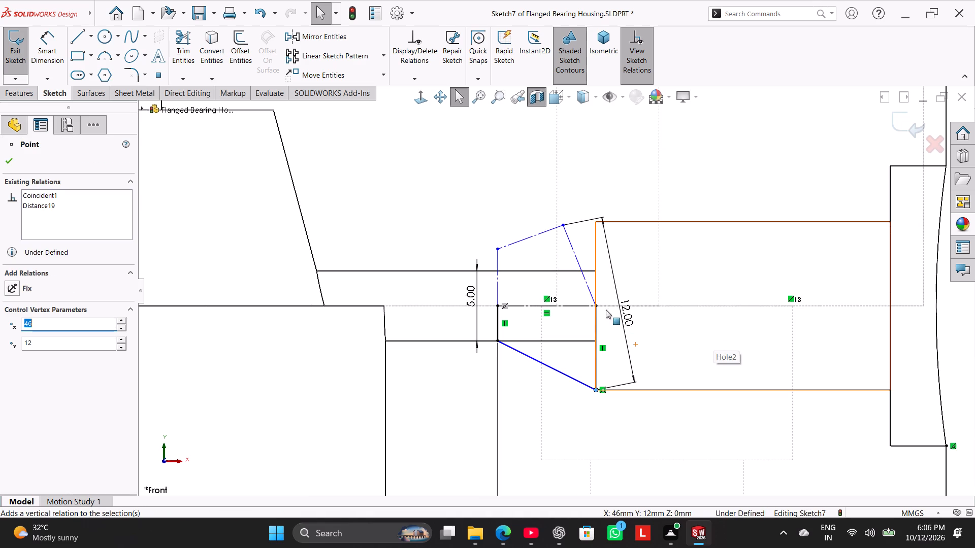
Add a vertical relation to the upper construction segment at the profile's wide end.
right_click(568, 236)
click(597, 206)
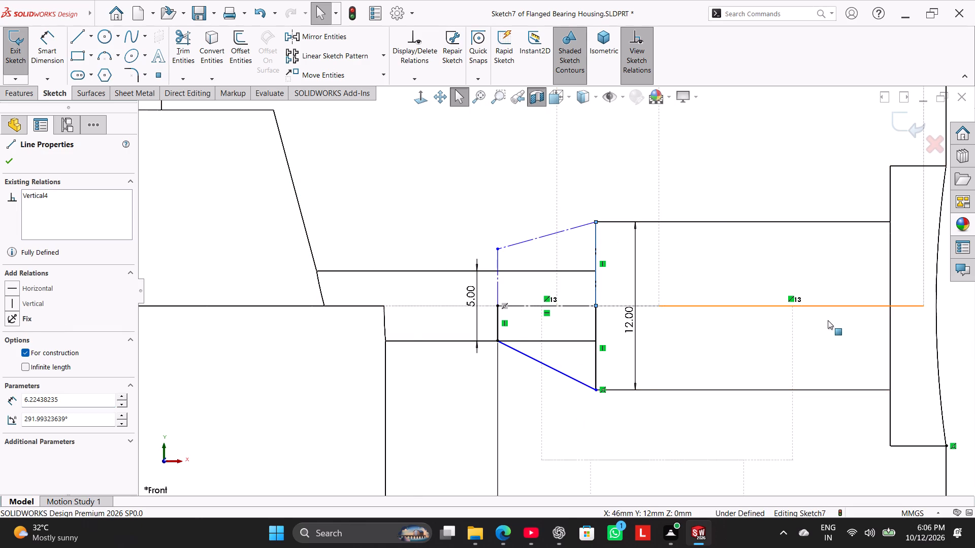
scroll(828, 320, up, 2)
click(853, 272)
scroll(579, 284, down, 4)
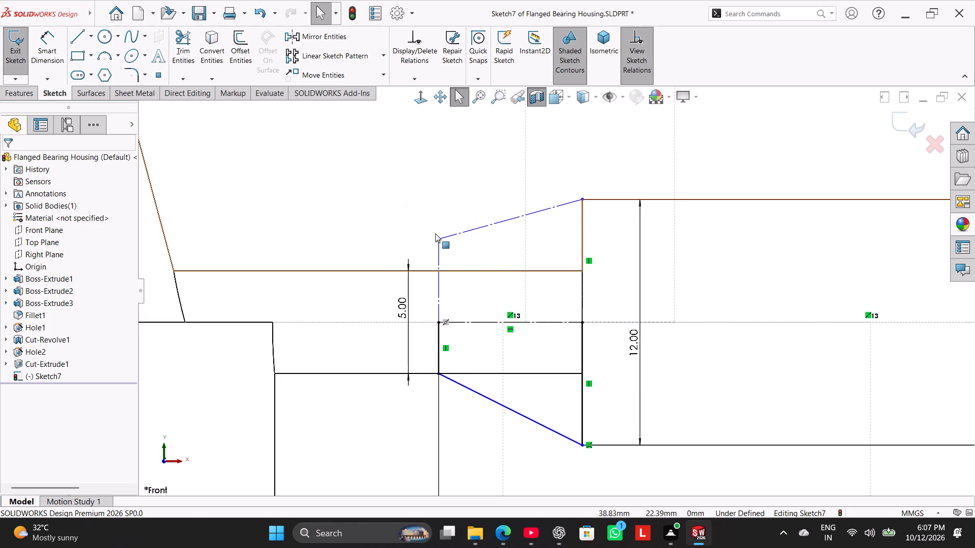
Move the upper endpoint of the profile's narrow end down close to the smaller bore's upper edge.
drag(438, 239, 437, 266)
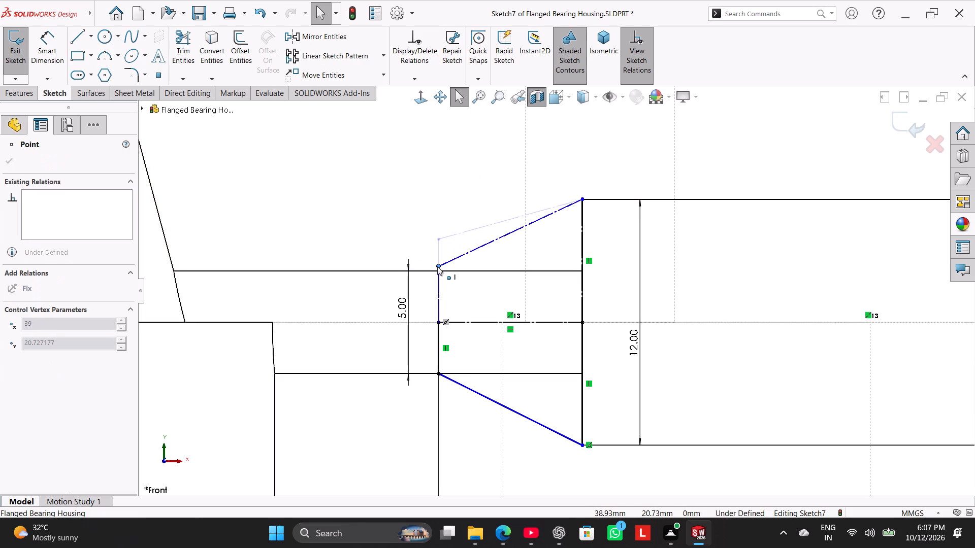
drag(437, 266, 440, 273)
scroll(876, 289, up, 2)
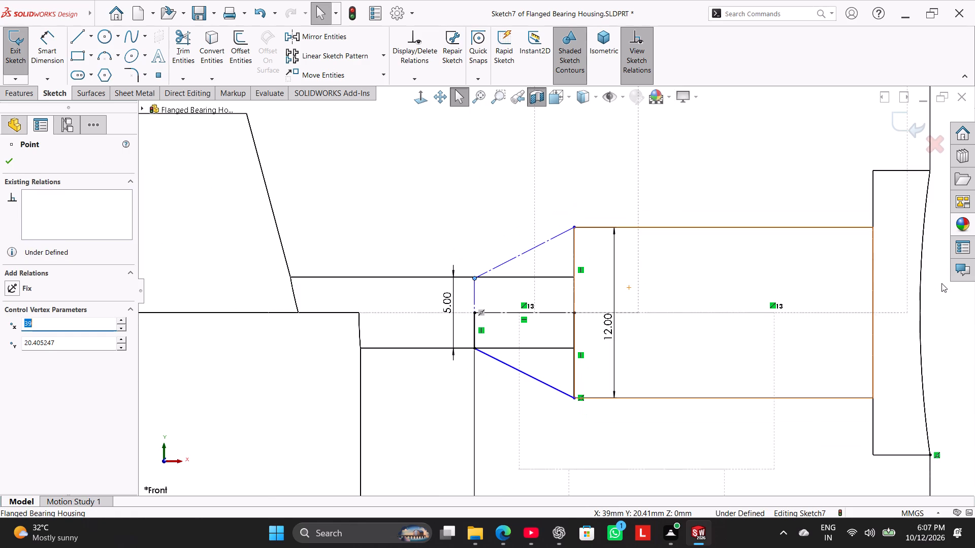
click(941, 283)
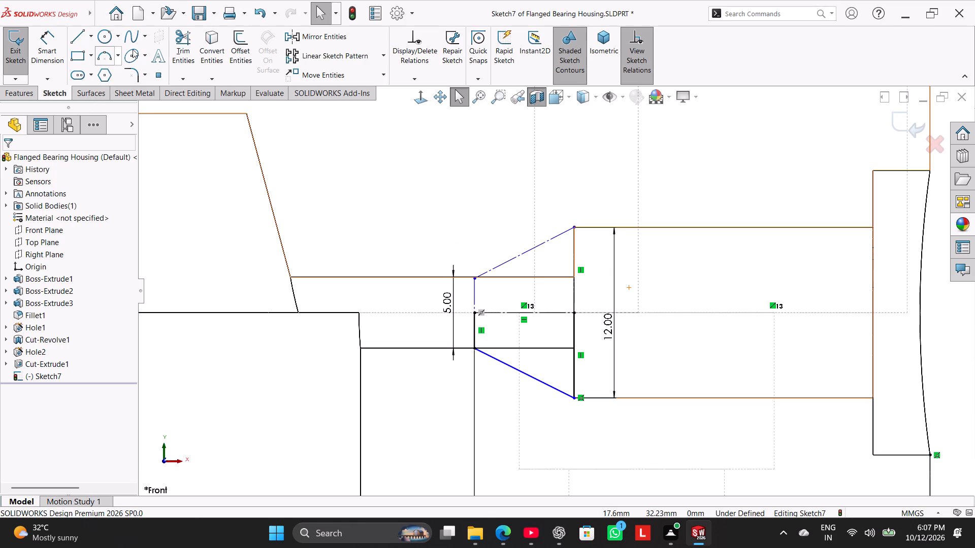
Trim away the profile's construction lines above the bore axis, with keeping trimmed entities as construction geometry turned off.
click(177, 53)
drag(444, 224, 534, 277)
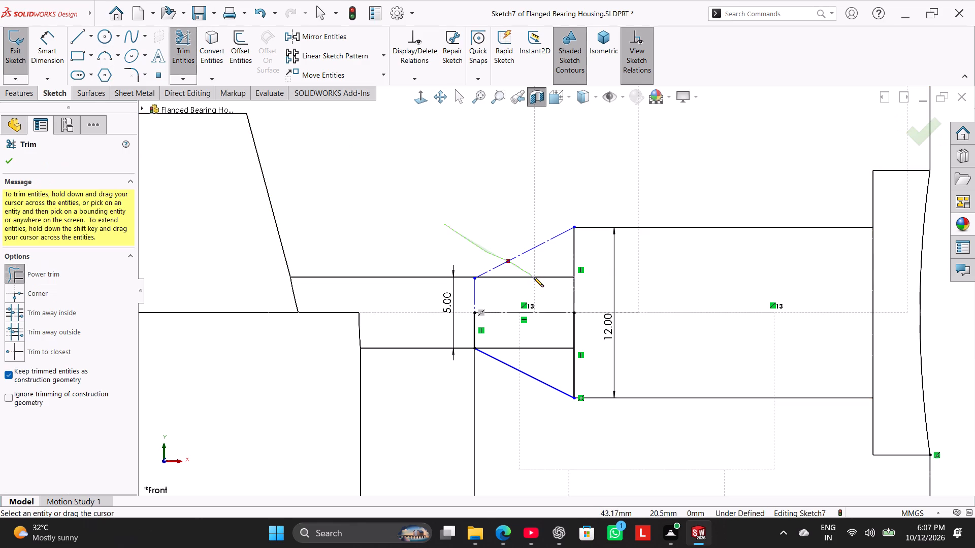
drag(534, 277, 534, 276)
drag(534, 236, 536, 259)
drag(473, 289, 501, 282)
click(37, 369)
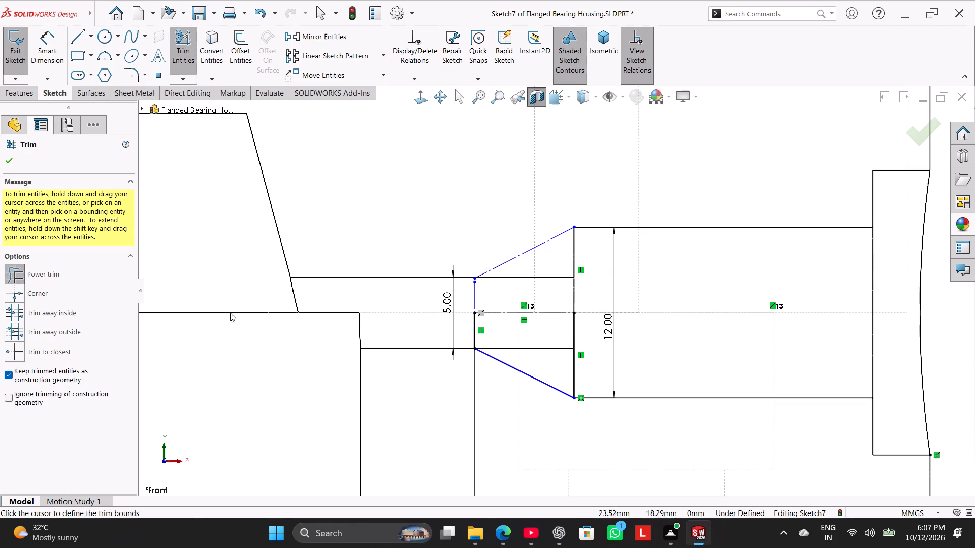
click(7, 375)
drag(471, 255, 501, 272)
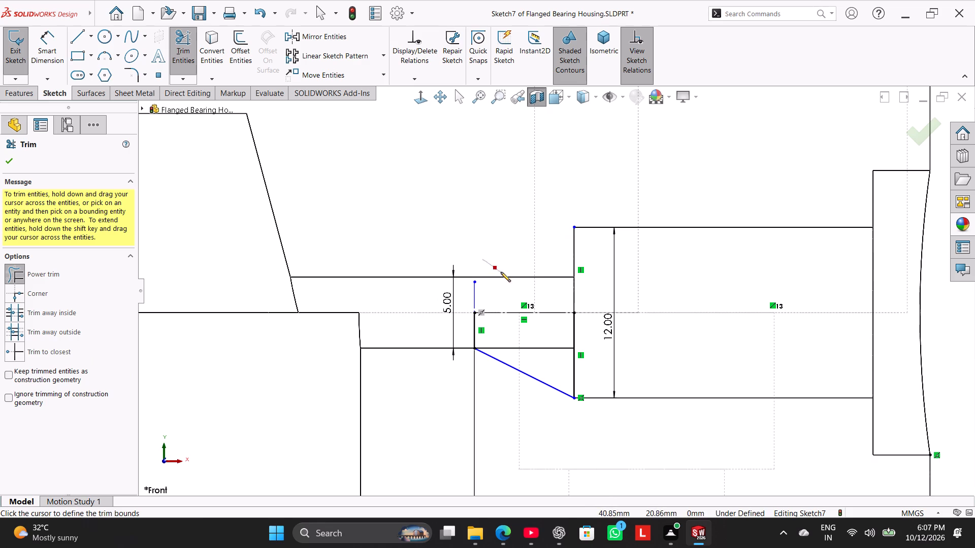
drag(501, 272, 501, 272)
drag(484, 292, 458, 302)
drag(546, 281, 584, 299)
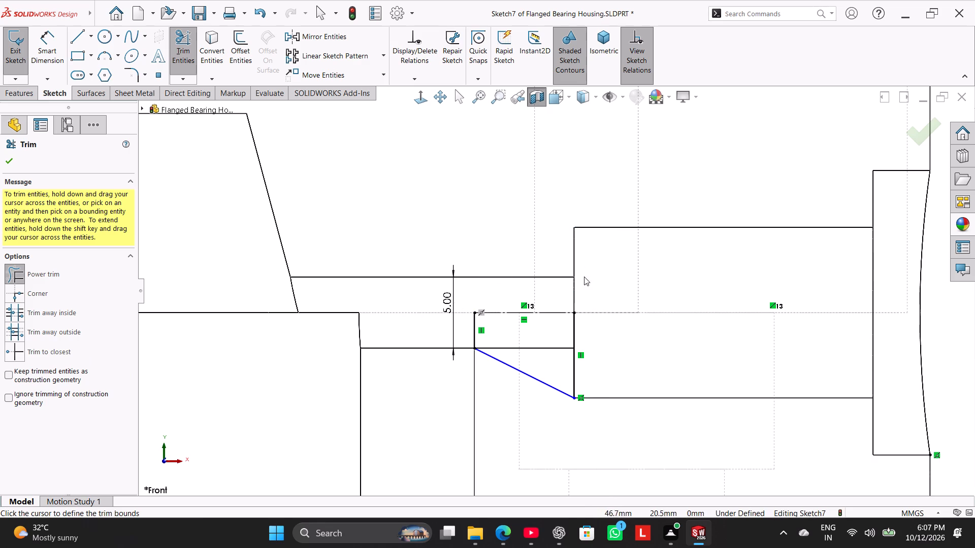
scroll(651, 364, up, 1)
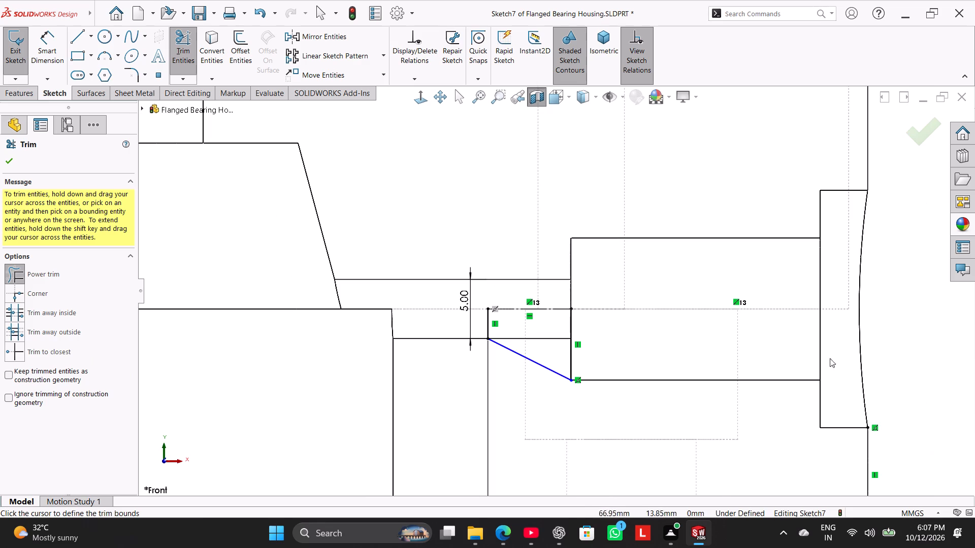
click(875, 326)
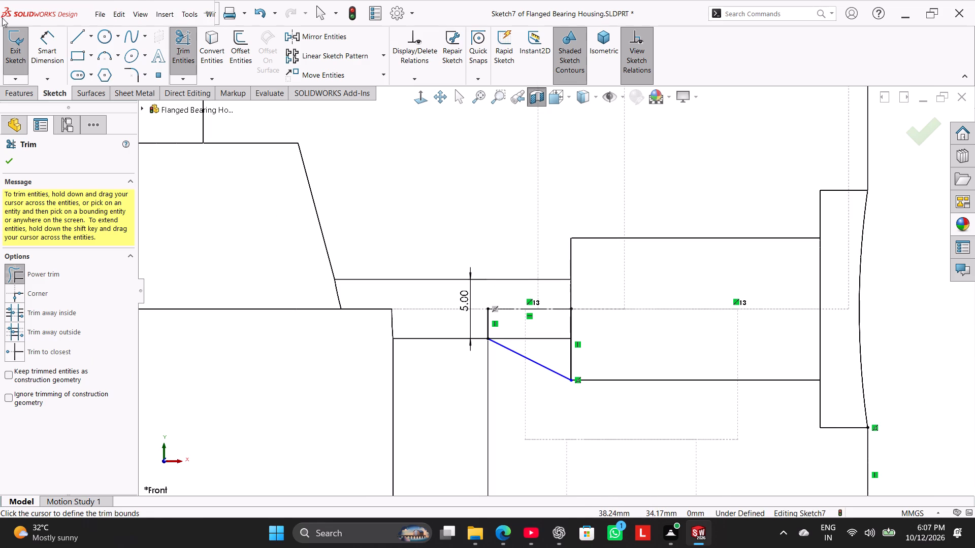
Add a doubled-distance diameter dimension between the wide end's lower corner and the horizontal centre line.
drag(53, 47, 49, 54)
scroll(581, 344, down, 2)
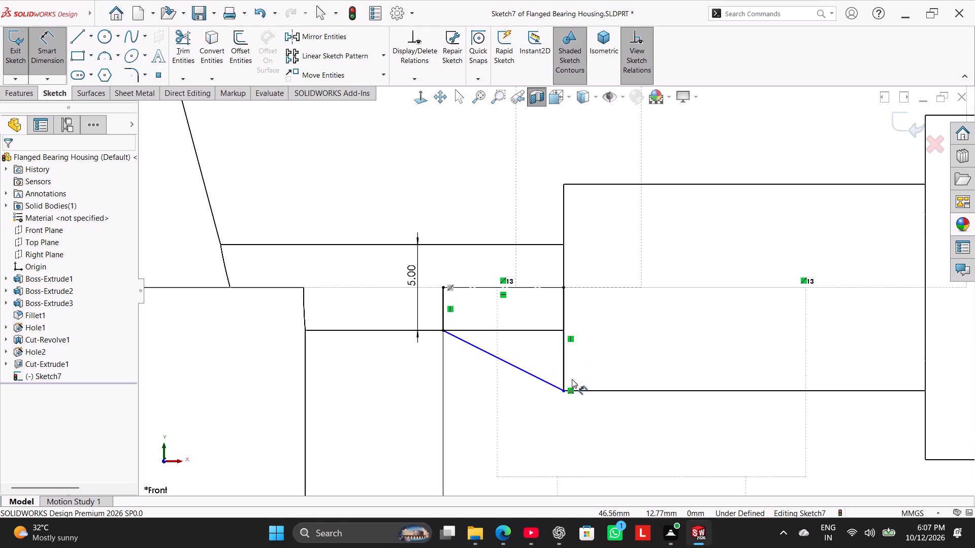
click(562, 391)
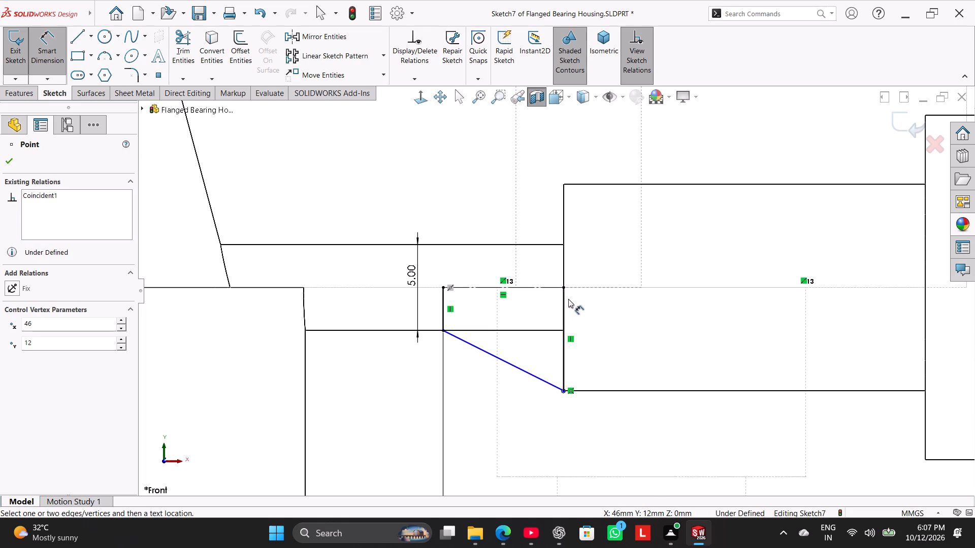
click(553, 290)
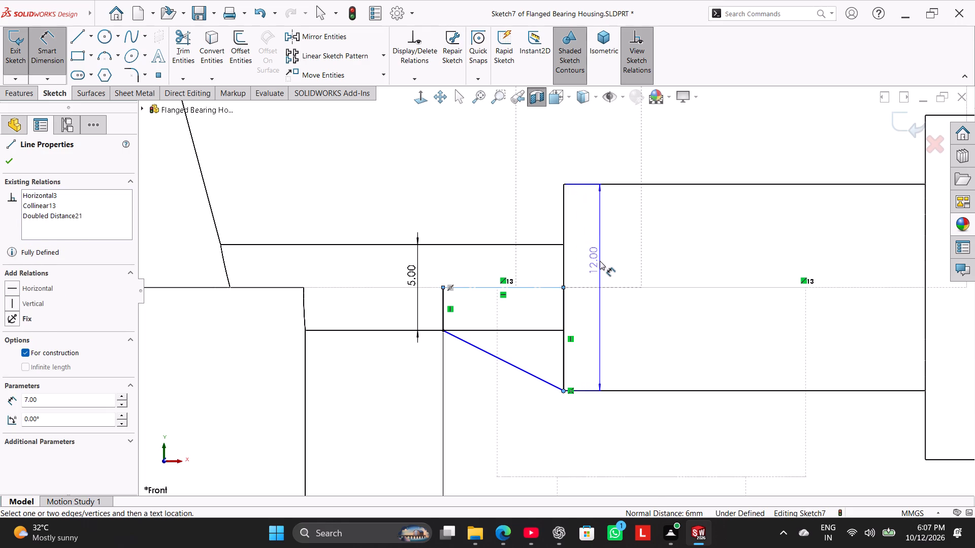
click(600, 261)
click(615, 187)
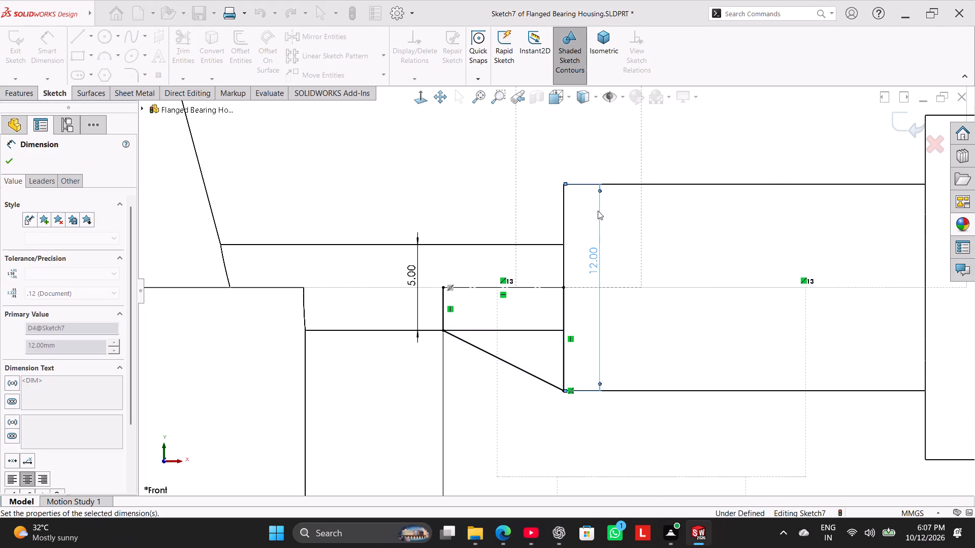
scroll(586, 241, up, 6)
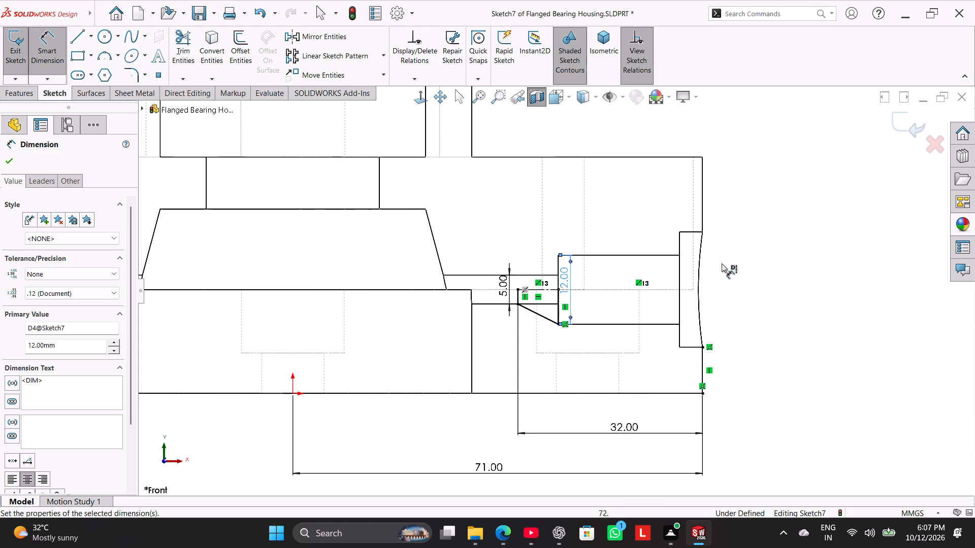
right_click(846, 250)
drag(865, 285, 856, 280)
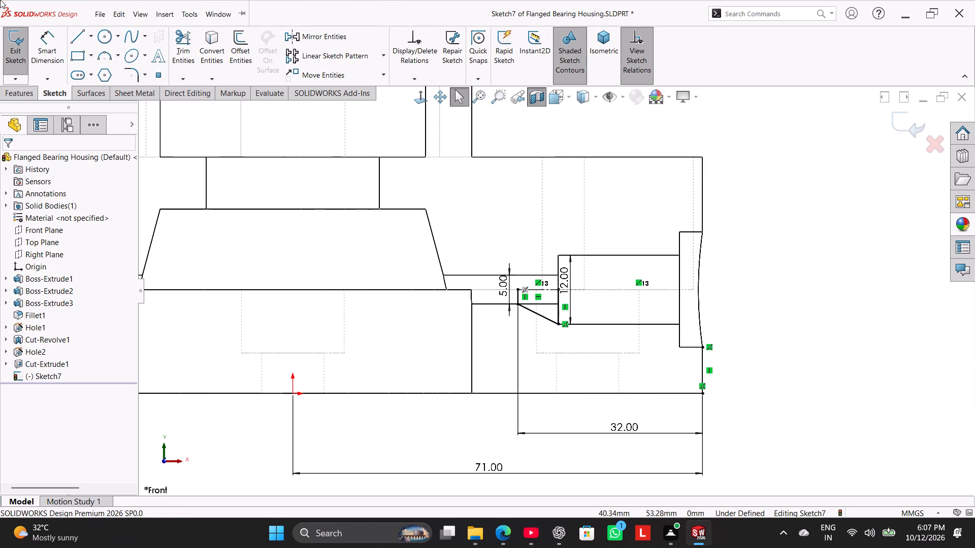
Make a 360-degree revolved cut of the tapered profile about the horizontal centre line, letting the open sketch close automatically.
click(30, 88)
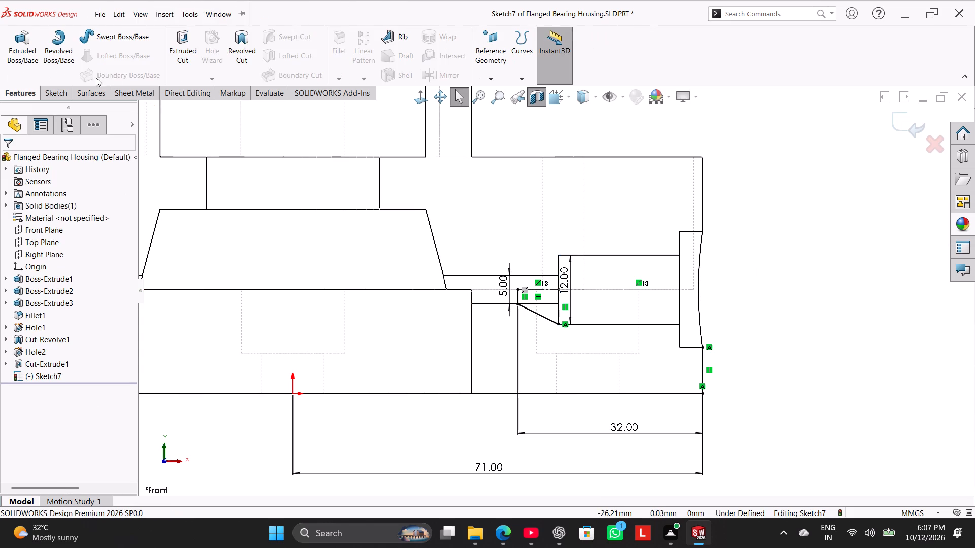
click(244, 42)
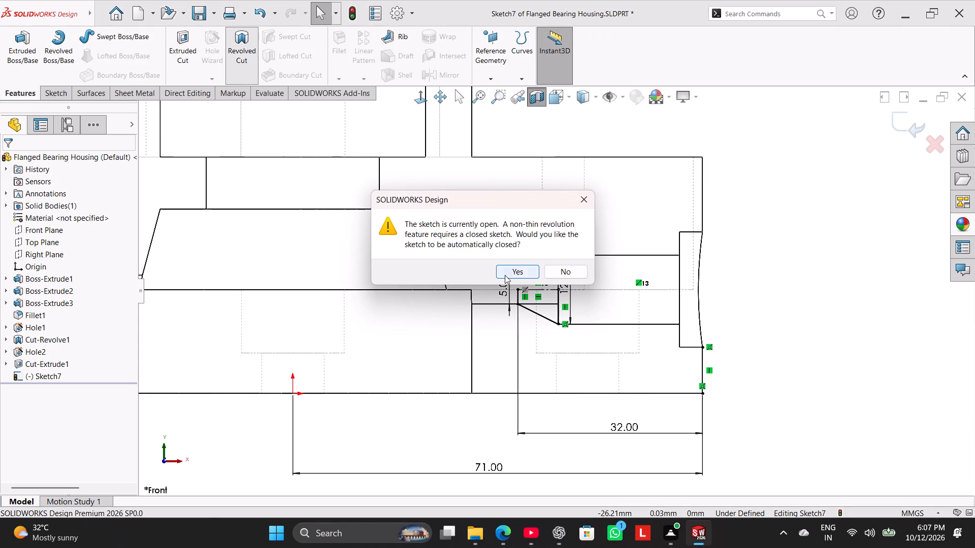
click(505, 275)
scroll(549, 302, down, 3)
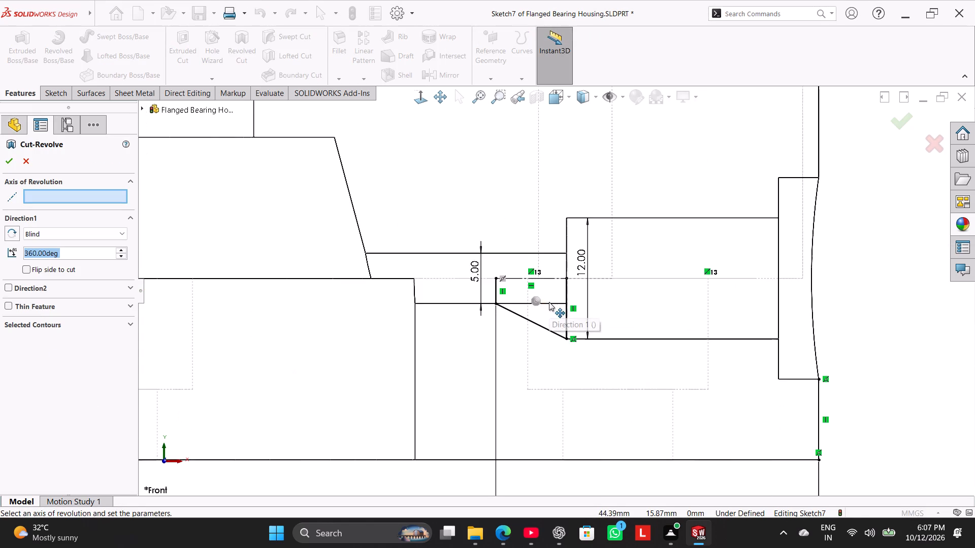
scroll(549, 295, down, 1)
click(551, 277)
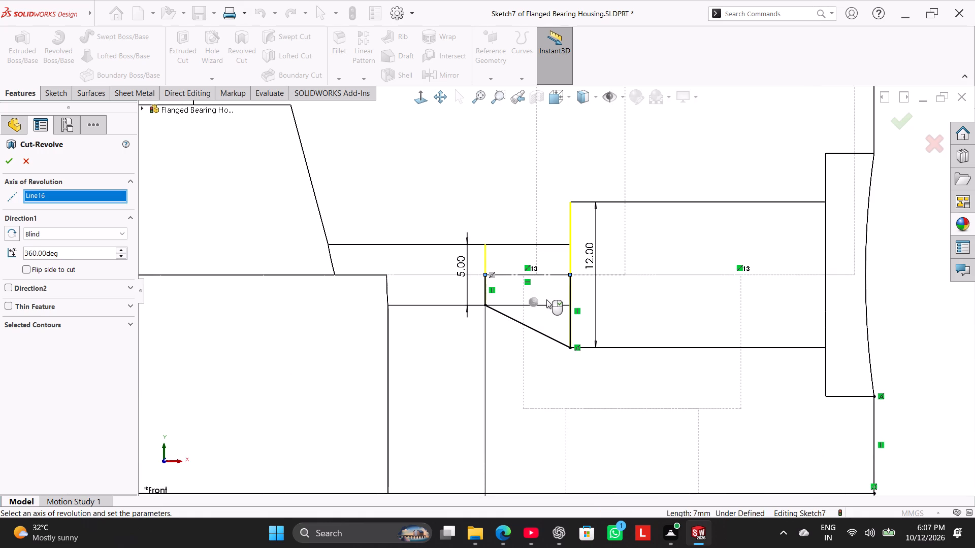
scroll(595, 303, up, 2)
scroll(800, 306, up, 1)
middle_drag(801, 306, 787, 329)
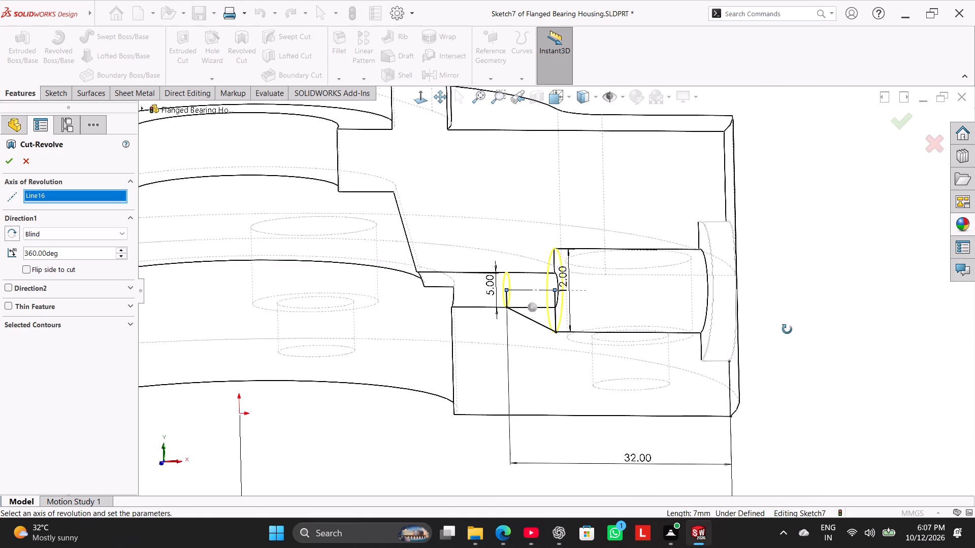
middle_drag(787, 329, 730, 326)
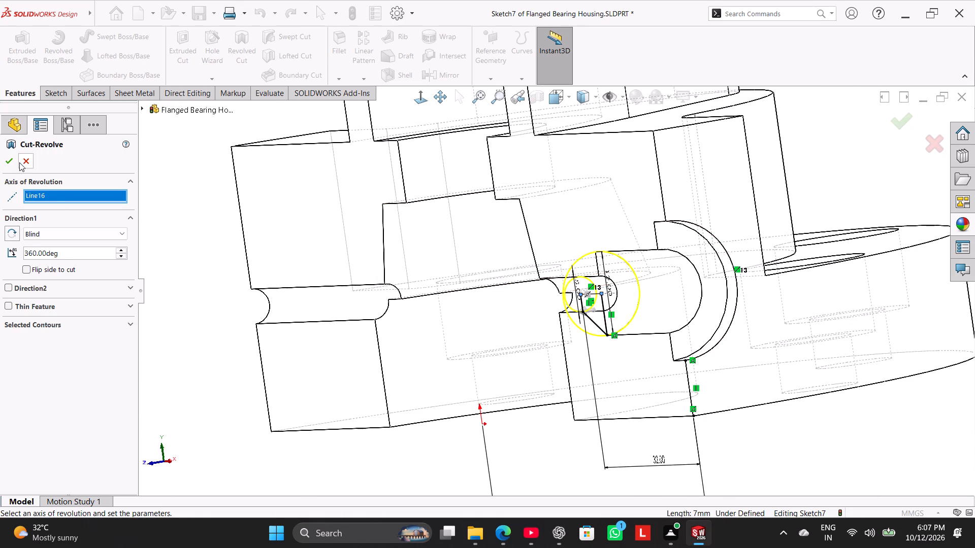
click(13, 160)
Set the display style to Shaded With Edges and orient the sectioned housing to the front view.
middle_drag(529, 259, 539, 262)
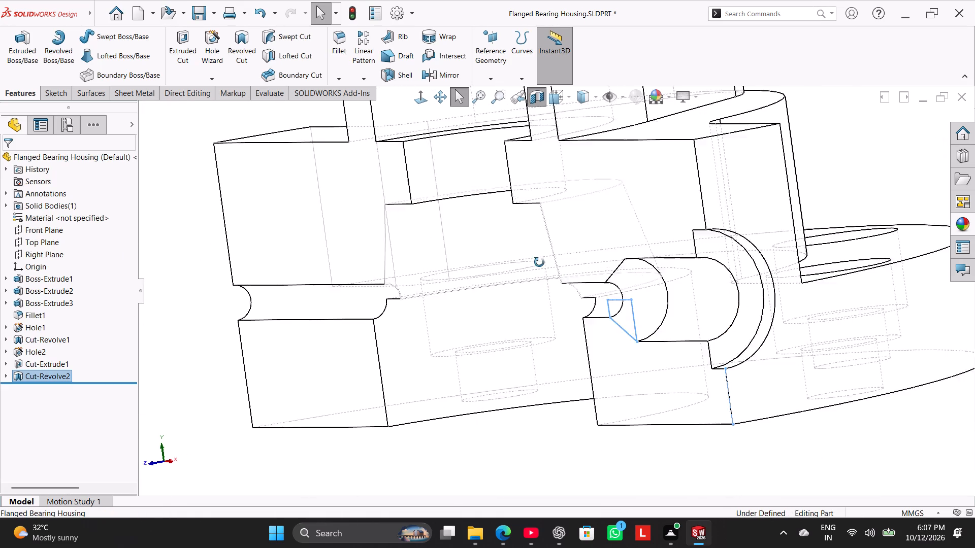
middle_drag(539, 262, 595, 287)
scroll(622, 288, up, 5)
click(773, 190)
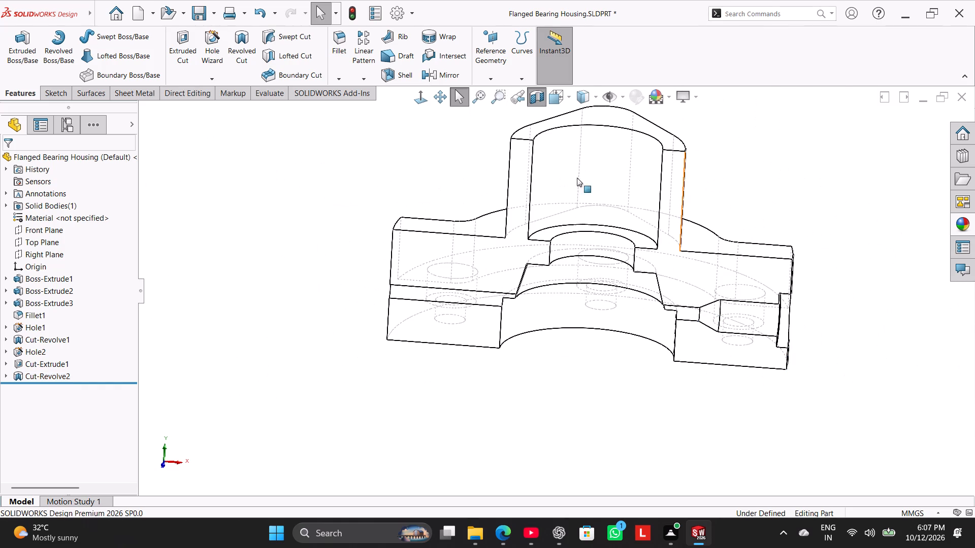
click(595, 101)
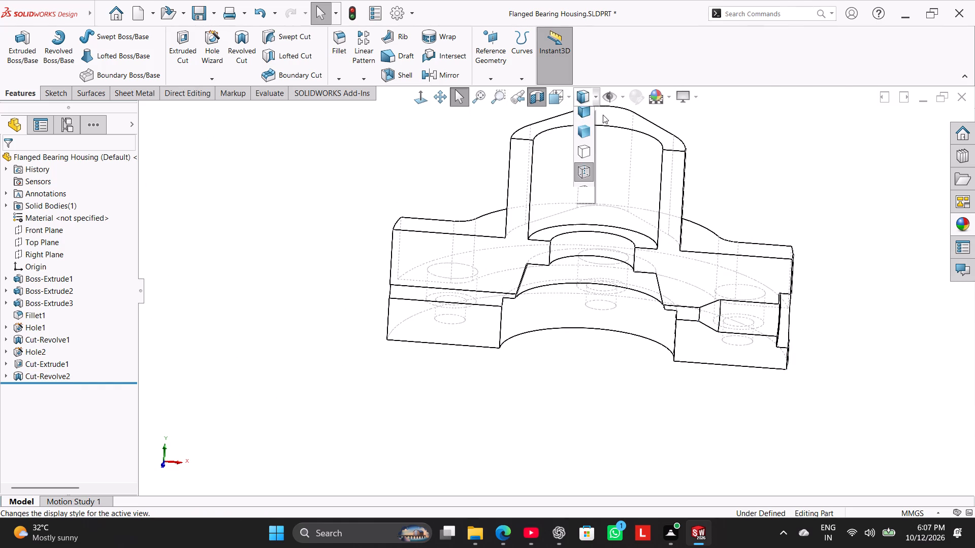
click(591, 117)
click(425, 96)
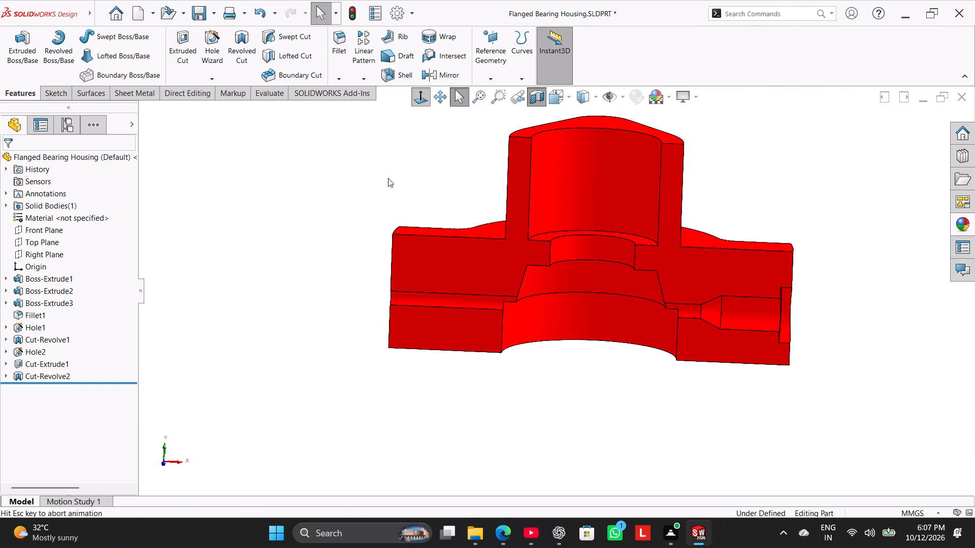
click(314, 203)
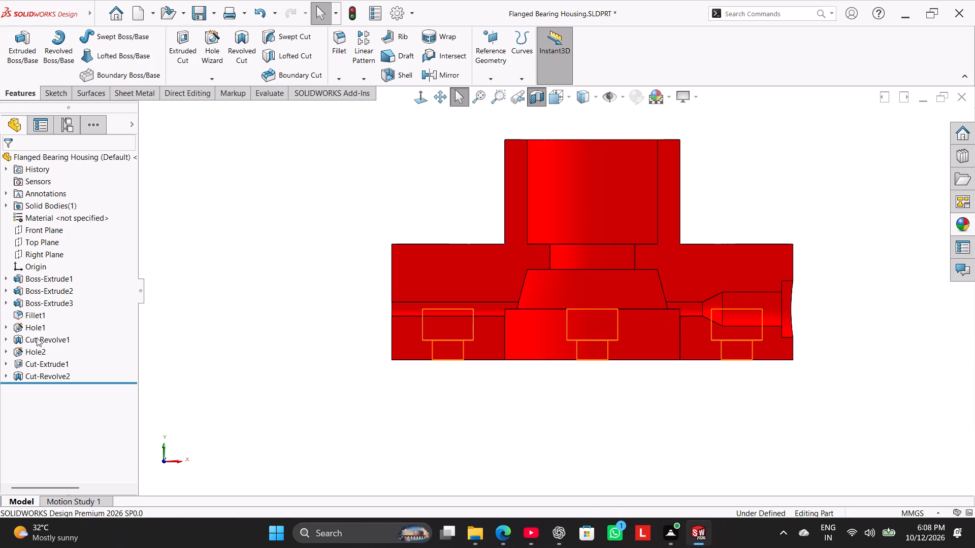
Open the tapered revolved cut's sketch to check its profile and dimensions, and exit it.
right_click(38, 378)
click(64, 312)
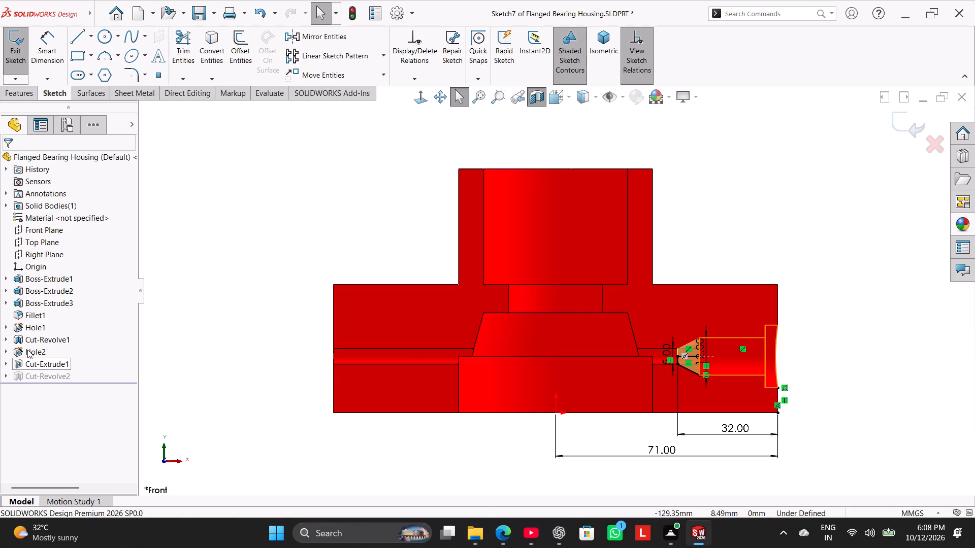
click(22, 55)
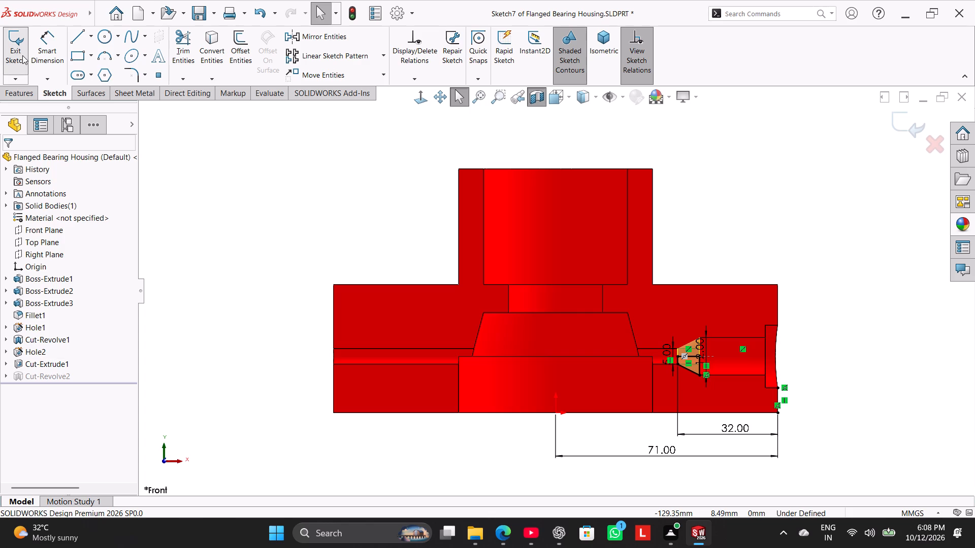
click(261, 244)
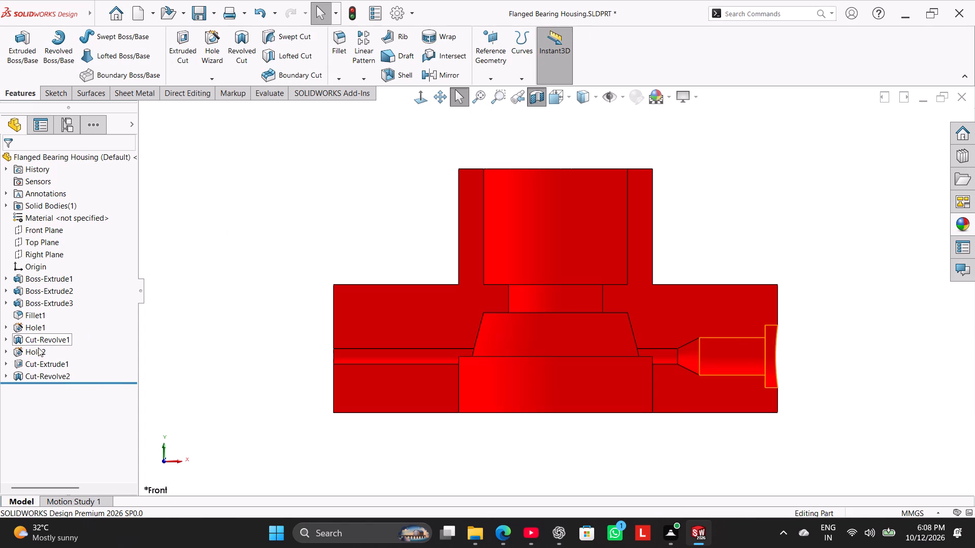
Edit the side counterbored hole, Hole2, and set its depth to 29 mm.
right_click(38, 348)
click(55, 308)
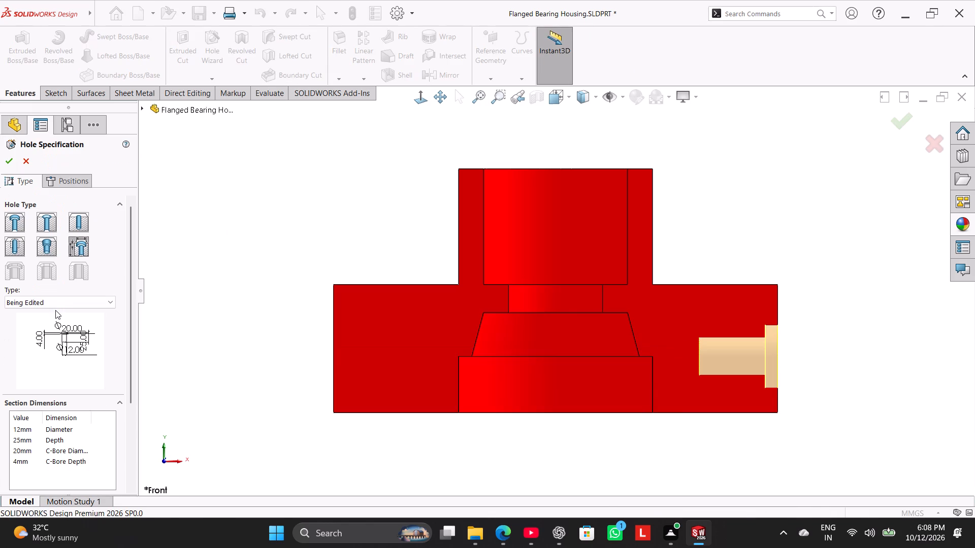
double_click(29, 442)
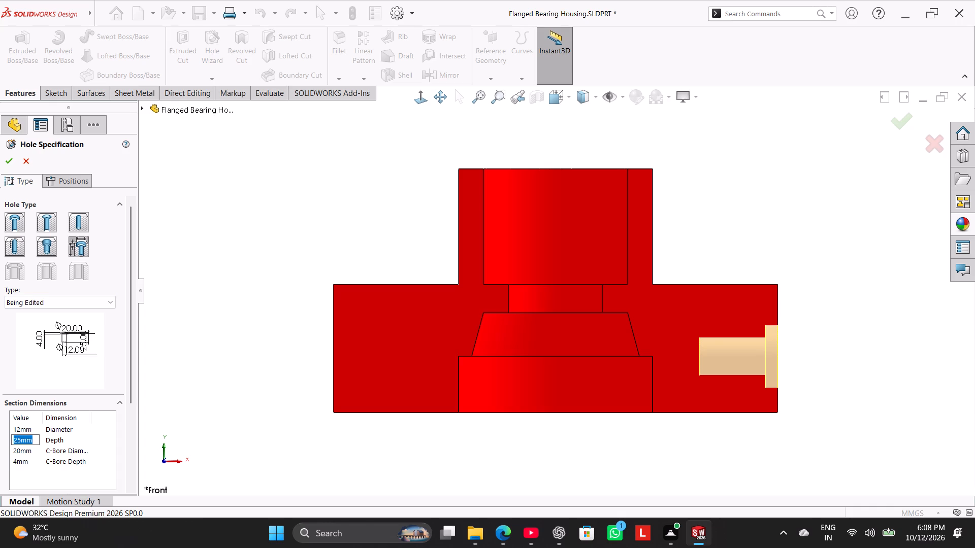
text(29)
key(Return)
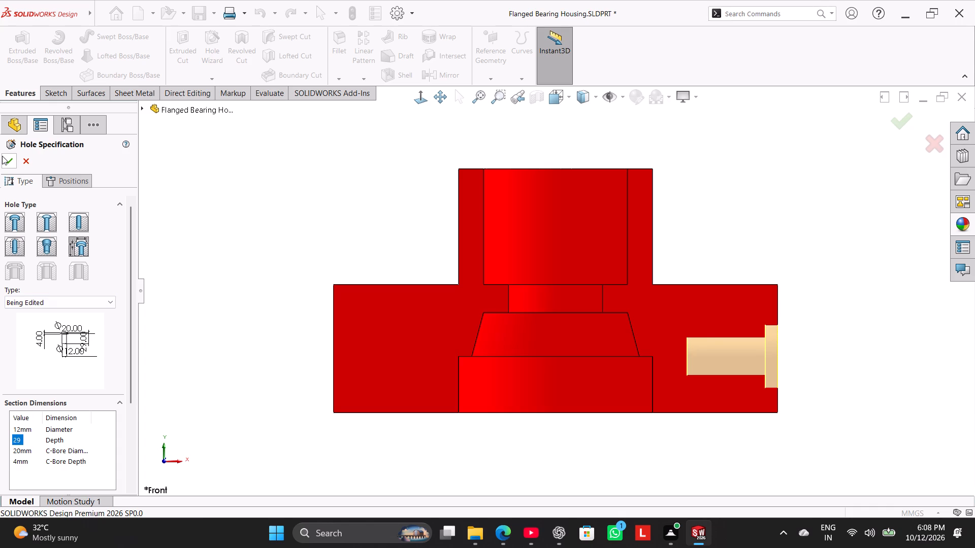
click(2, 156)
click(275, 317)
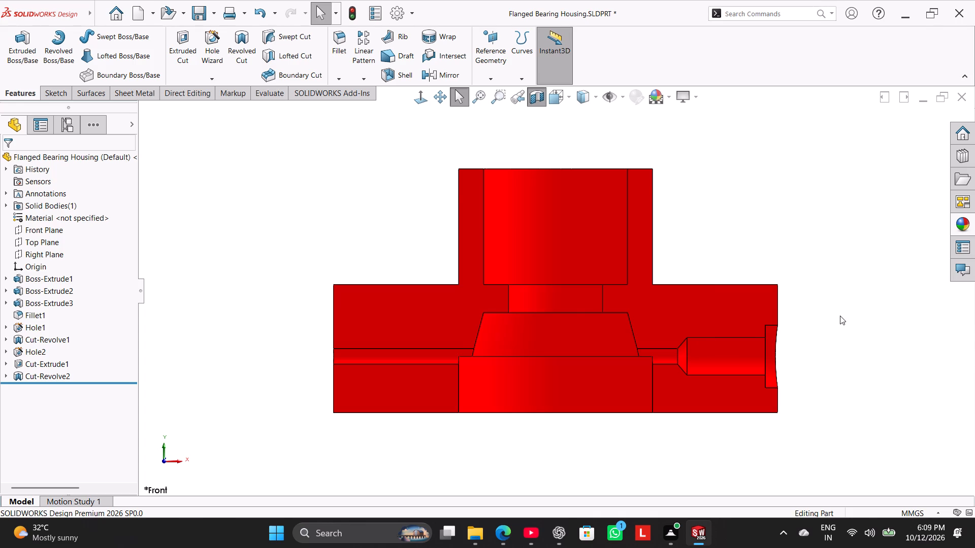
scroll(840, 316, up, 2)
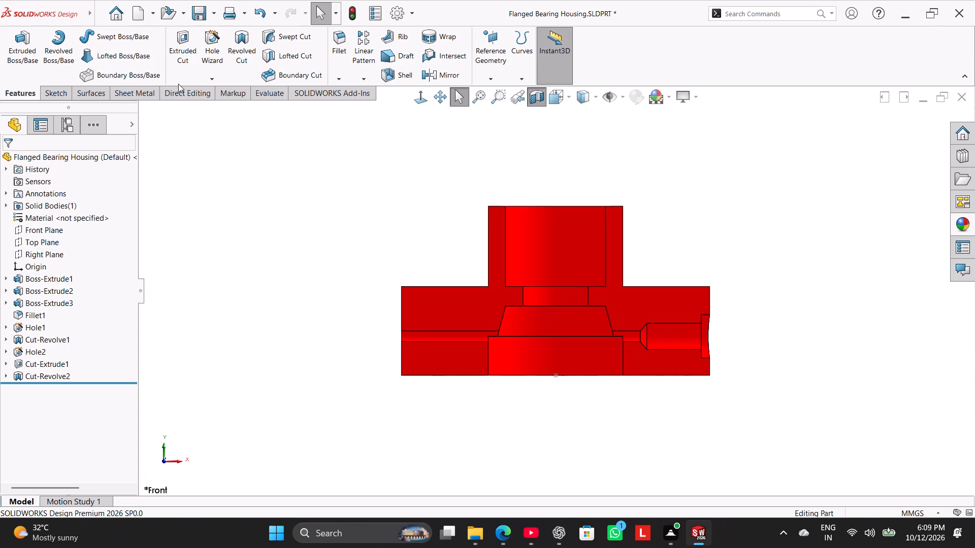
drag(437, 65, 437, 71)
Mirror the tapered revolved cut Cut-Revolve2 and the side counterbored hole Hole2 about the Right Plane.
click(425, 80)
click(140, 106)
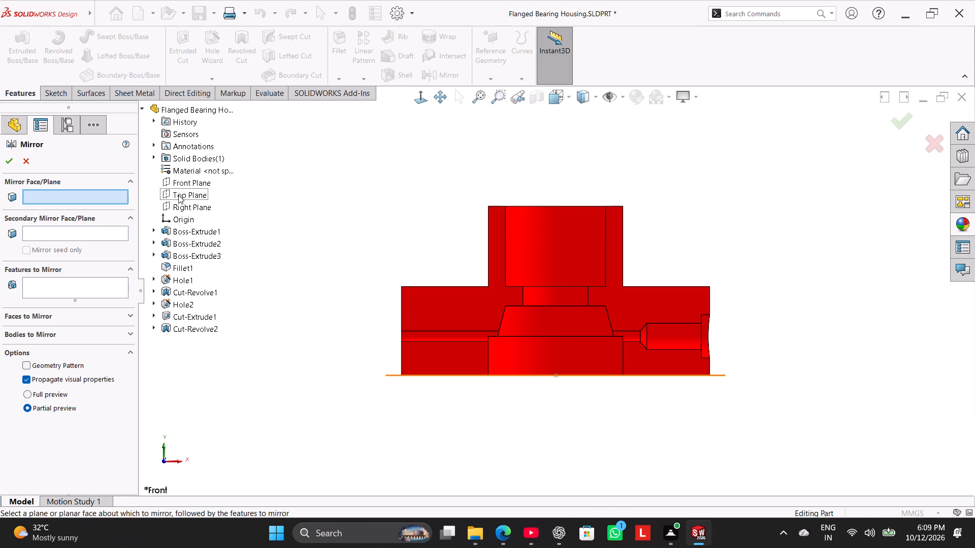
click(178, 209)
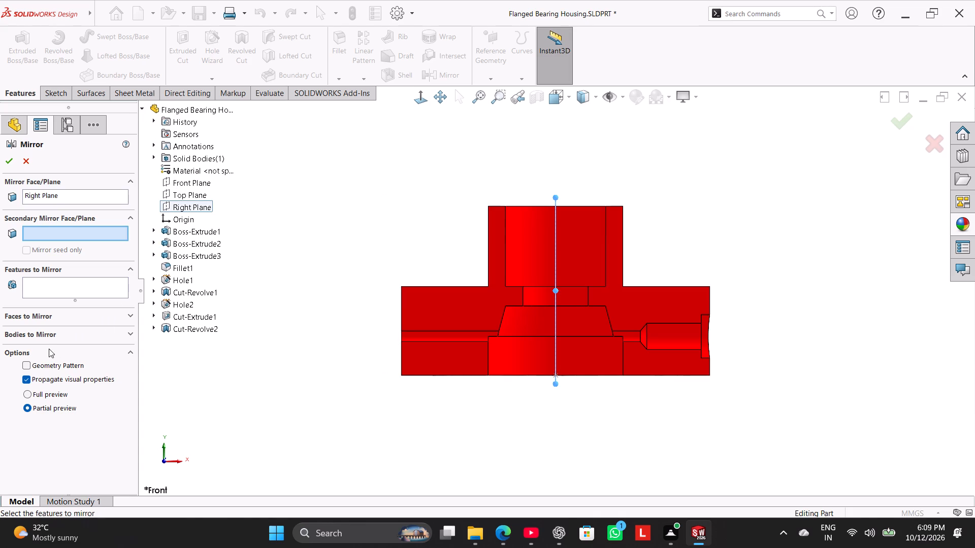
click(86, 283)
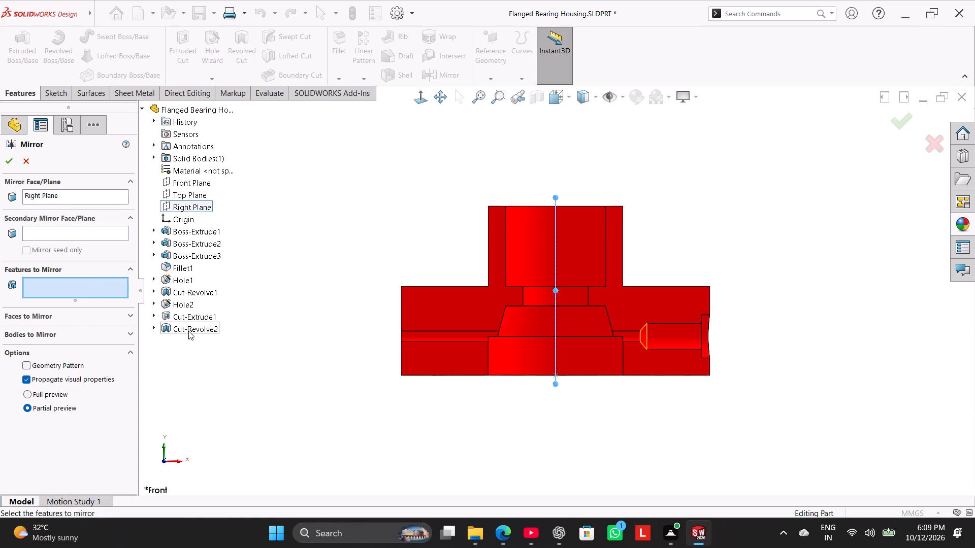
ctrl+click(188, 331)
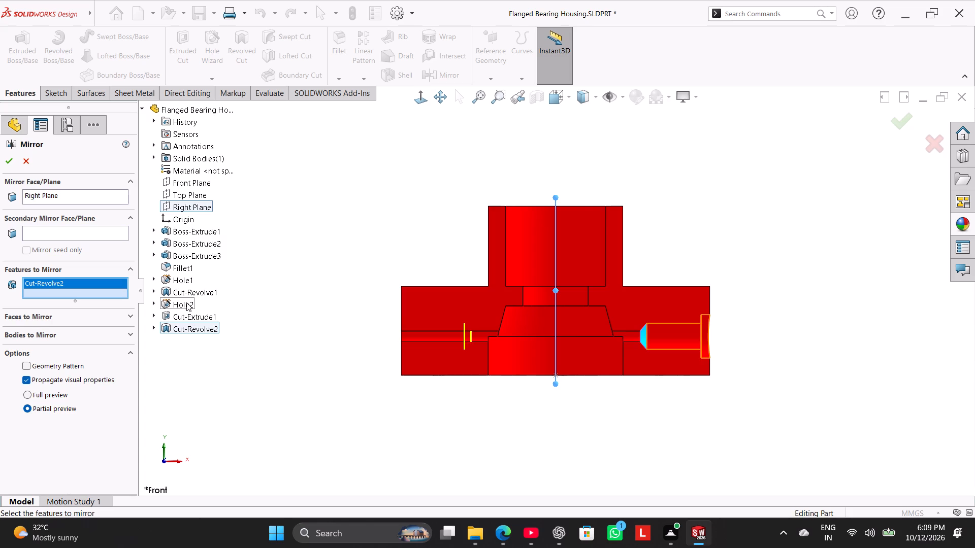
ctrl+click(186, 302)
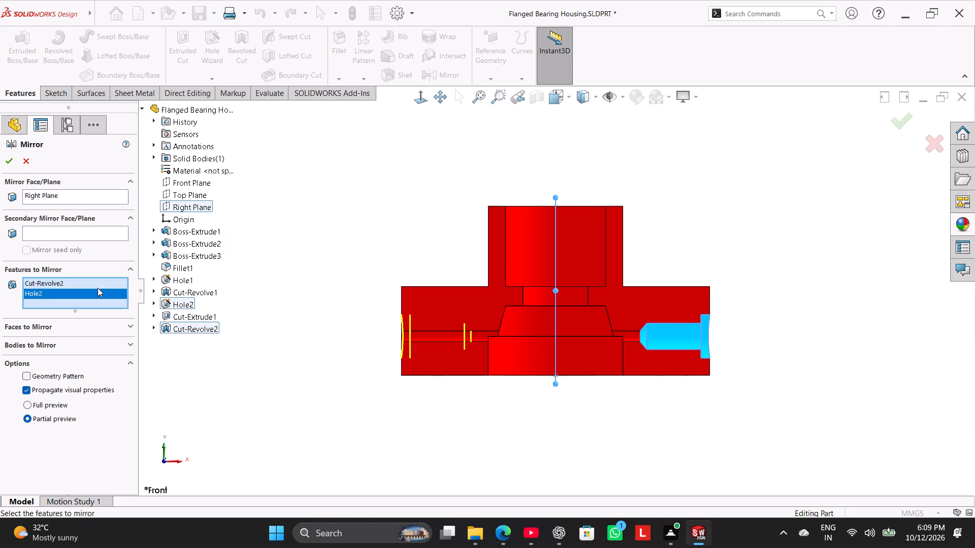
click(7, 163)
click(213, 234)
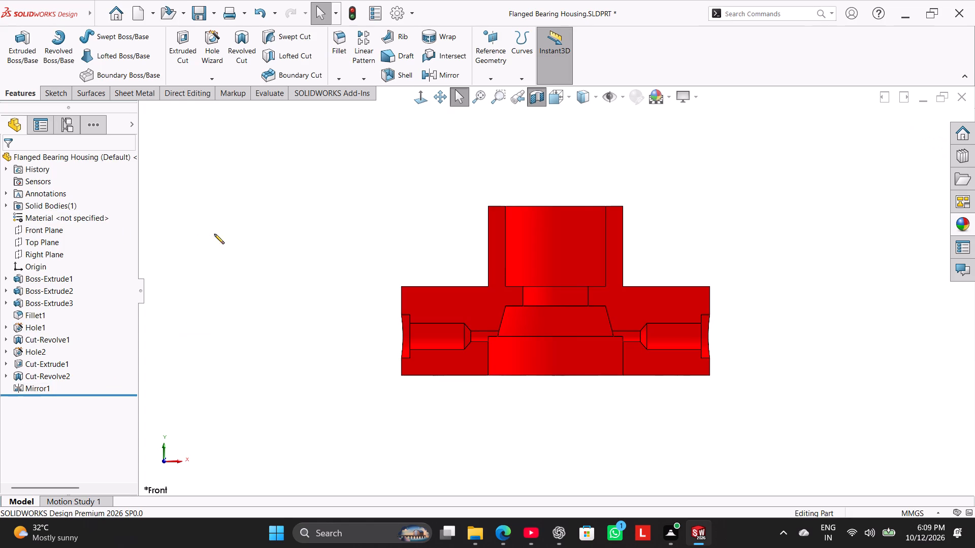
Replace the Front Plane section view with one on the Right Plane at 0 mm offset, viewed normal to the cut.
middle_drag(257, 282, 272, 286)
right_drag(270, 282, 378, 229)
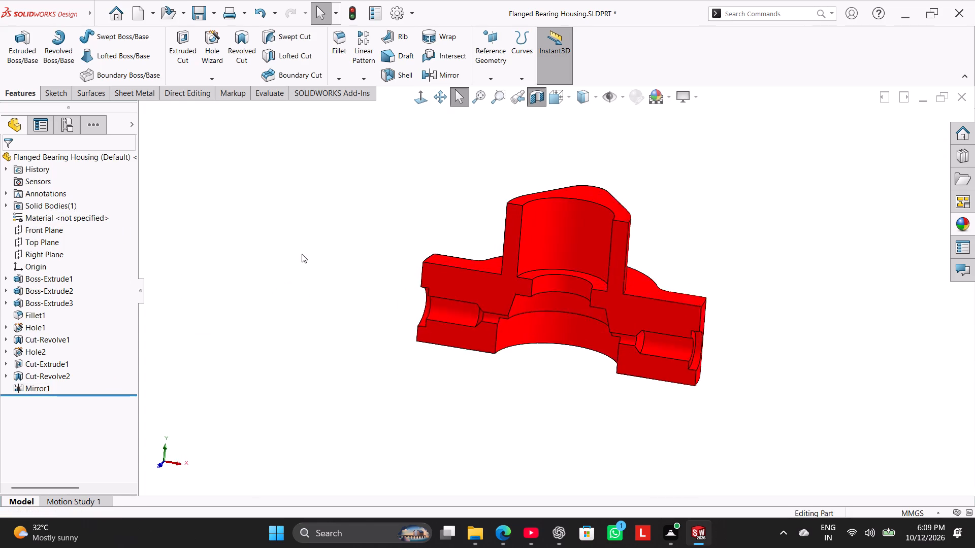
click(414, 98)
click(304, 222)
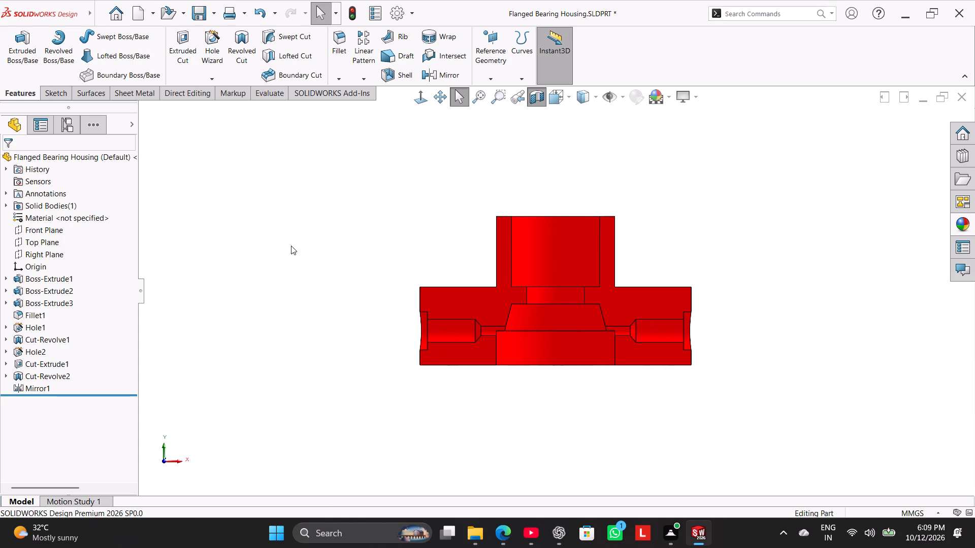
click(535, 100)
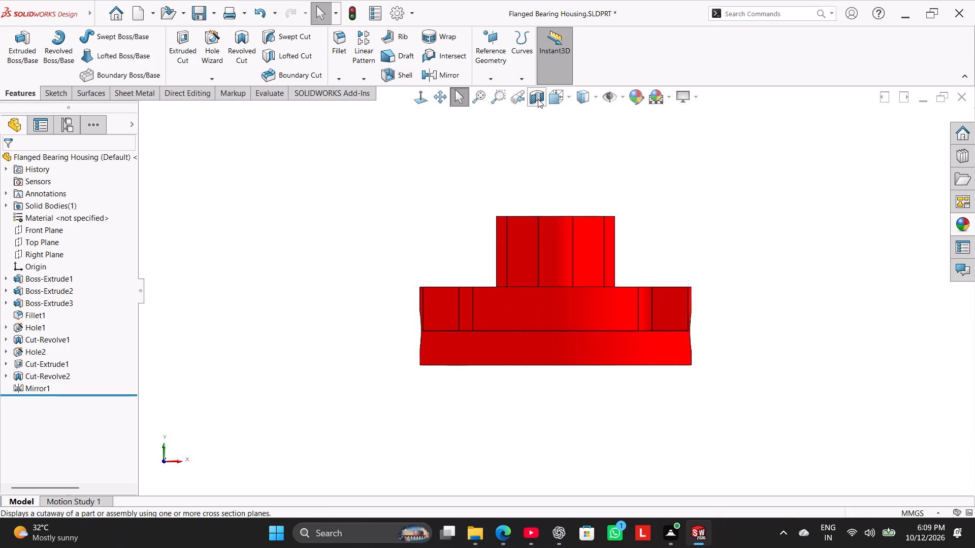
click(538, 99)
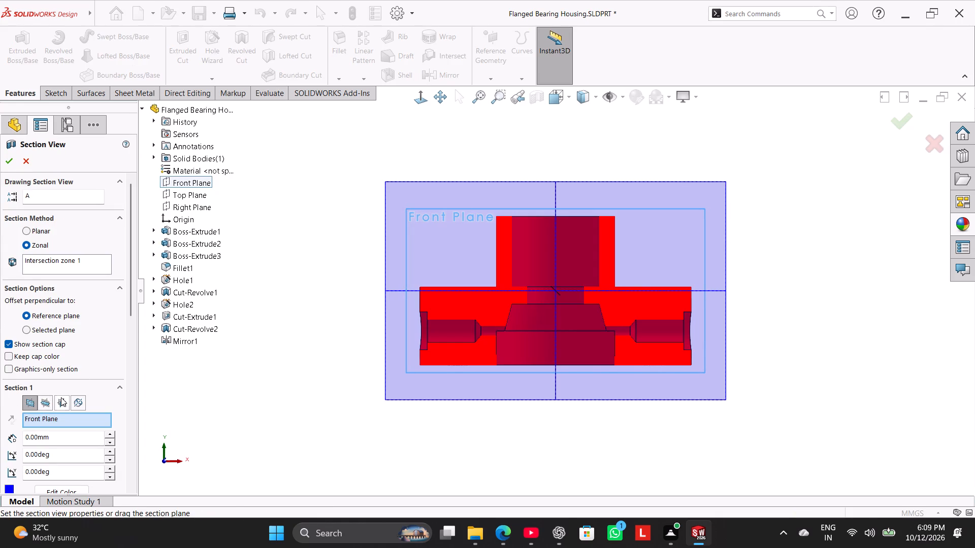
click(61, 397)
click(417, 95)
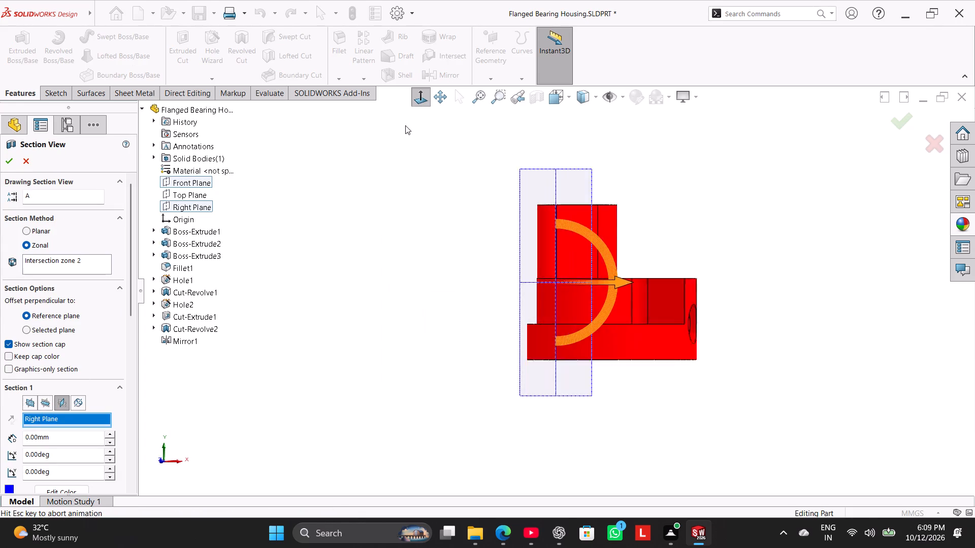
click(421, 100)
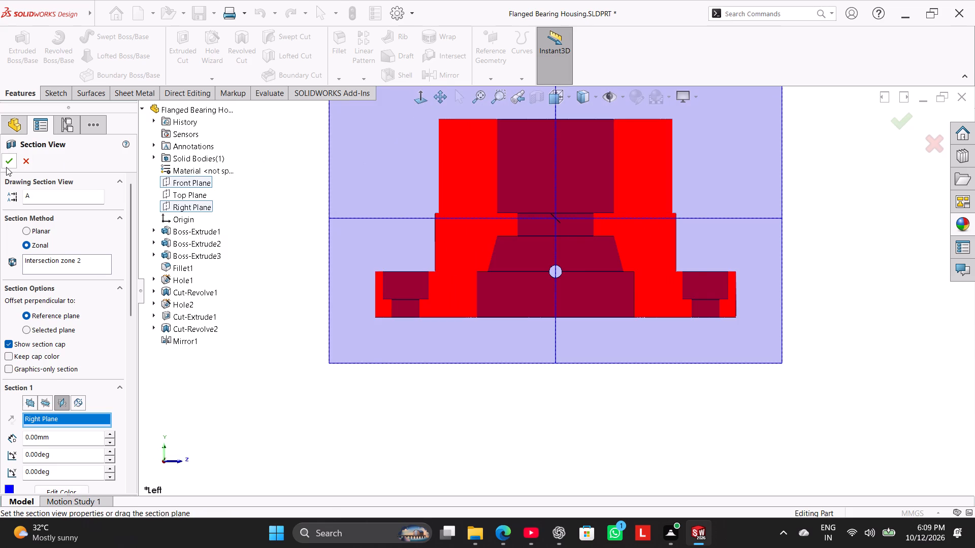
click(6, 167)
click(225, 325)
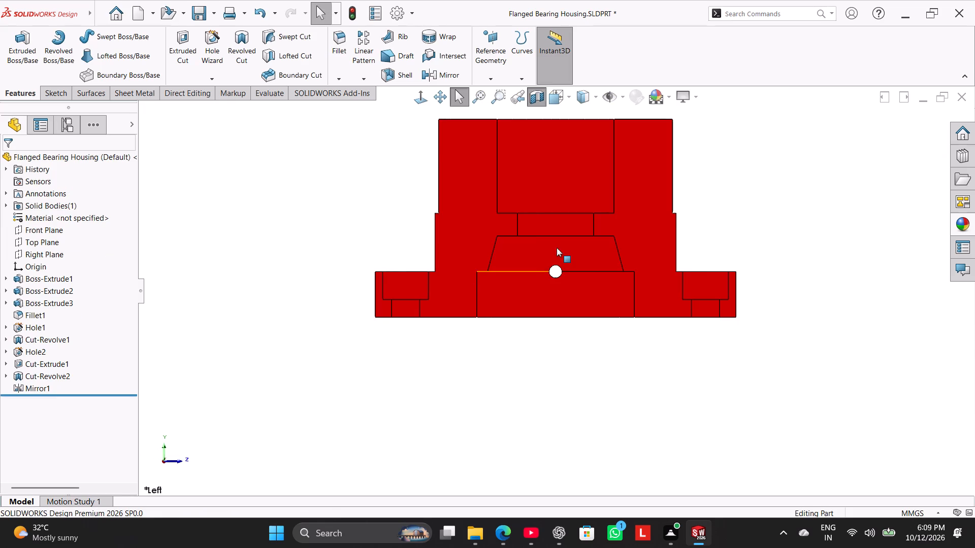
Examine the Right Plane section through the stepped bore, flange holes and cross-hole, and return to a normal view.
scroll(558, 245, up, 1)
scroll(558, 245, down, 2)
middle_drag(352, 225, 365, 267)
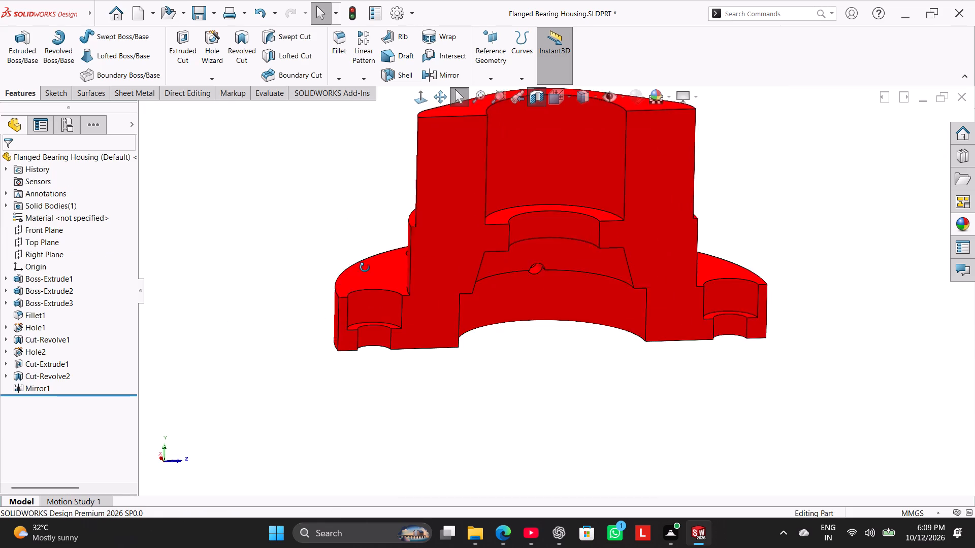
middle_drag(365, 267, 371, 270)
click(418, 107)
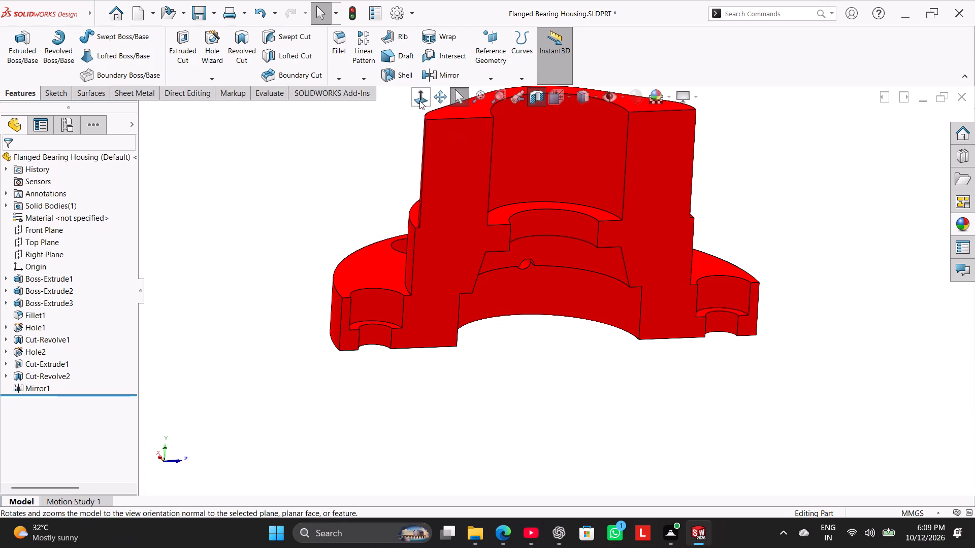
click(419, 100)
click(296, 177)
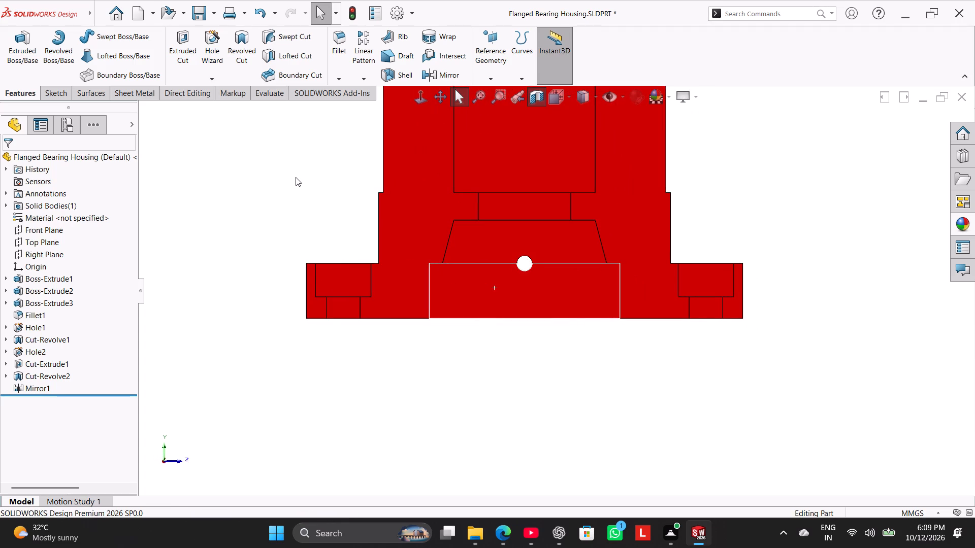
click(296, 177)
Reopen the Right Plane section view and shift its cutting plane to an offset of about 49 mm to inspect the side hole.
click(532, 104)
click(536, 96)
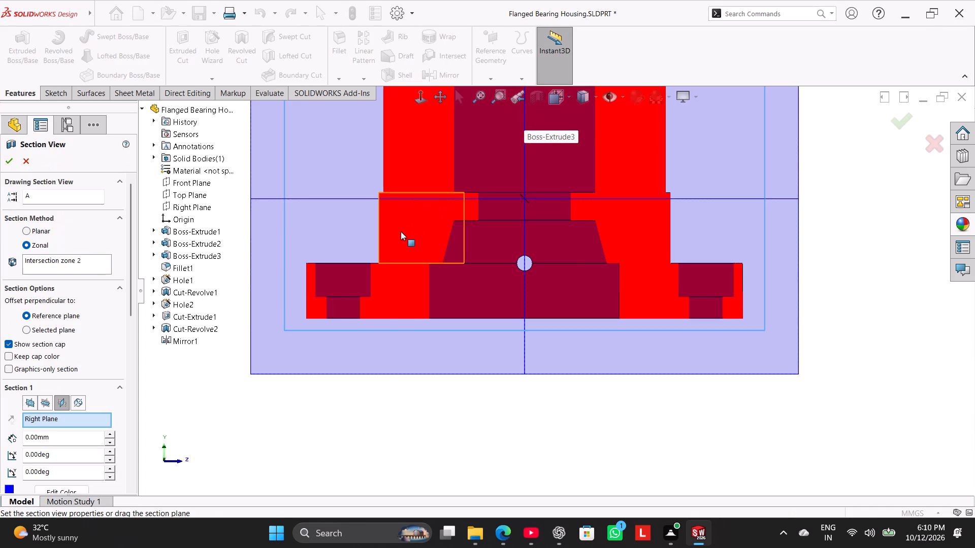
scroll(450, 244, up, 1)
scroll(492, 210, up, 1)
middle_drag(323, 209, 327, 215)
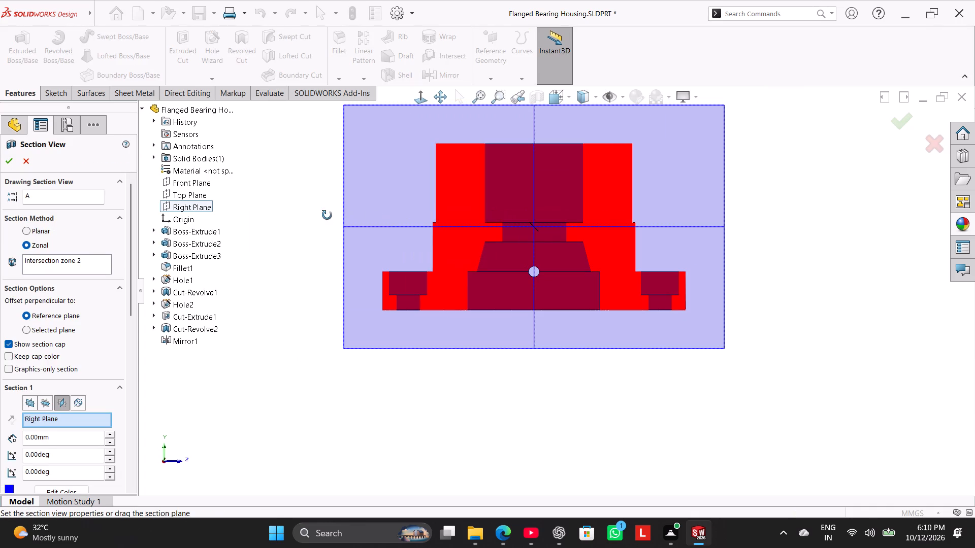
middle_drag(327, 215, 365, 334)
drag(492, 181, 456, 79)
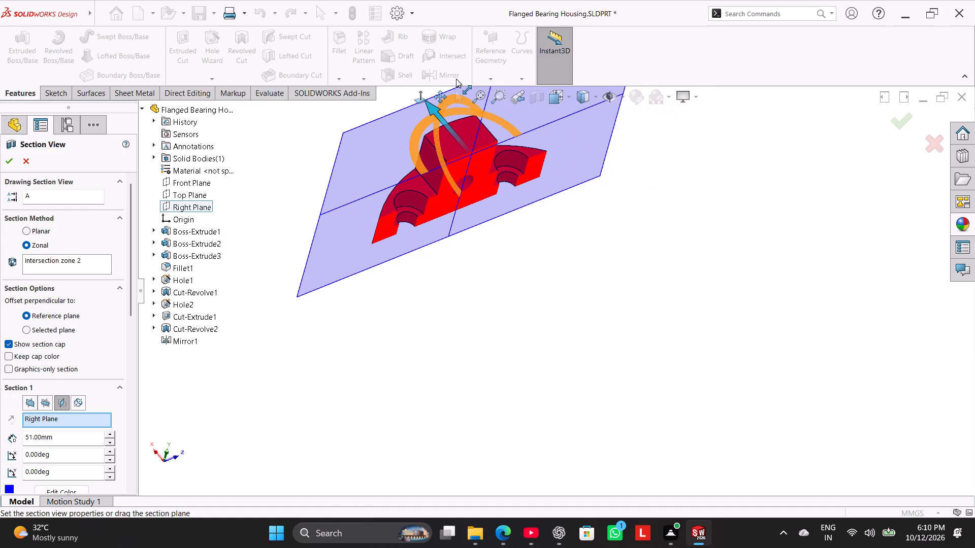
drag(456, 79, 460, 84)
middle_drag(461, 369, 435, 235)
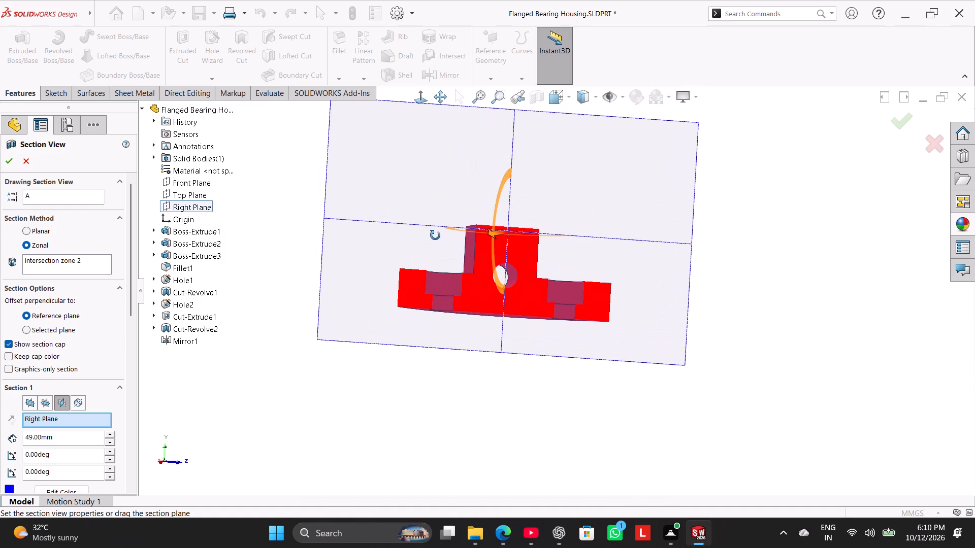
middle_drag(435, 235, 440, 255)
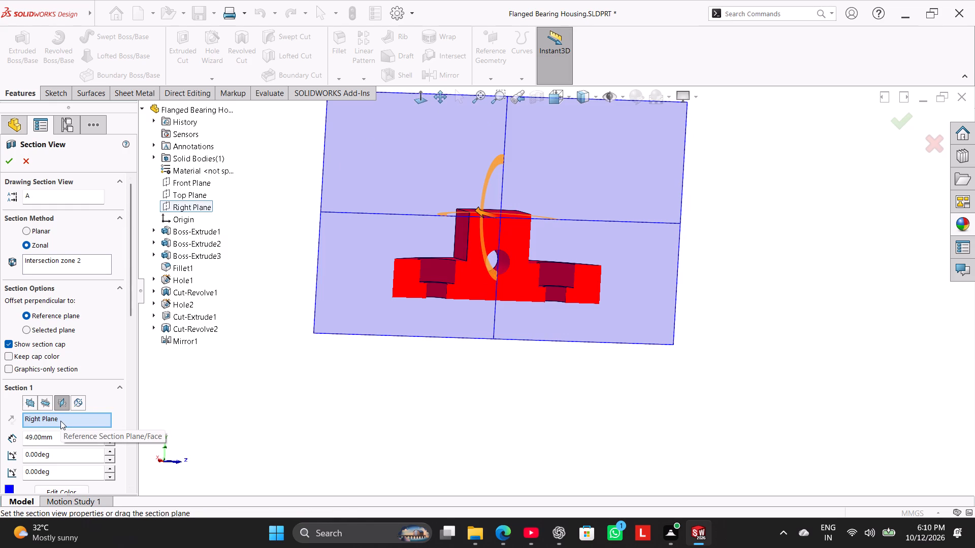
Reset the Right Plane section offset to 0 mm, orient to the right view and apply the section.
double_click(58, 436)
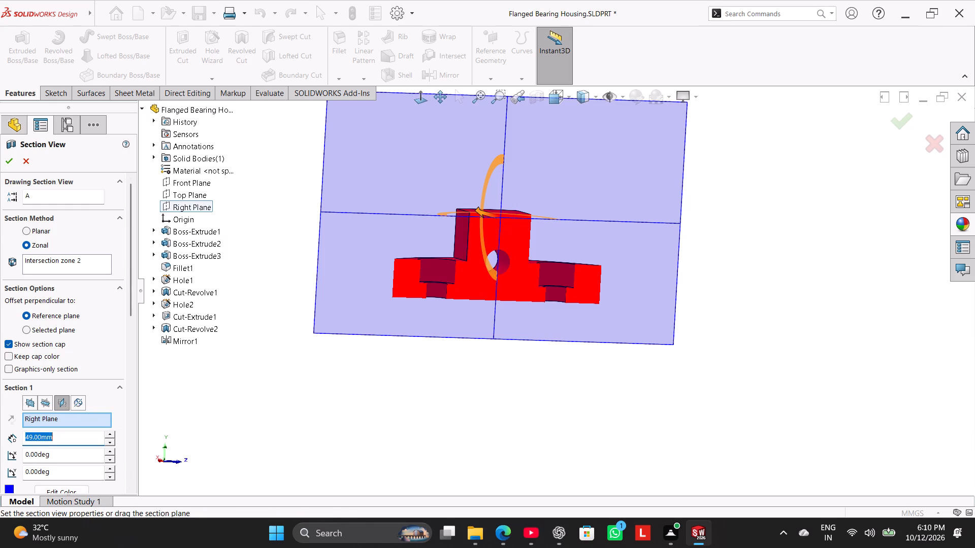
key(0)
key(Return)
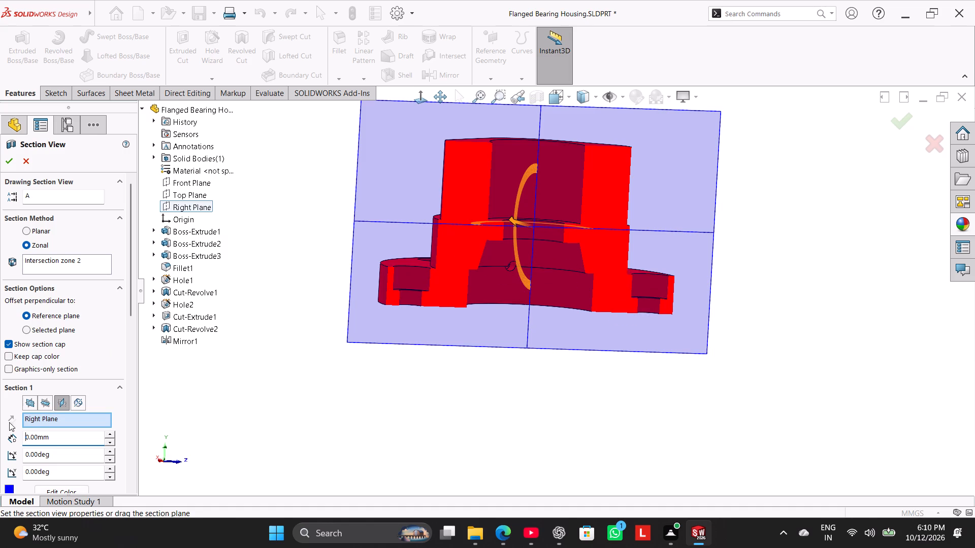
click(63, 400)
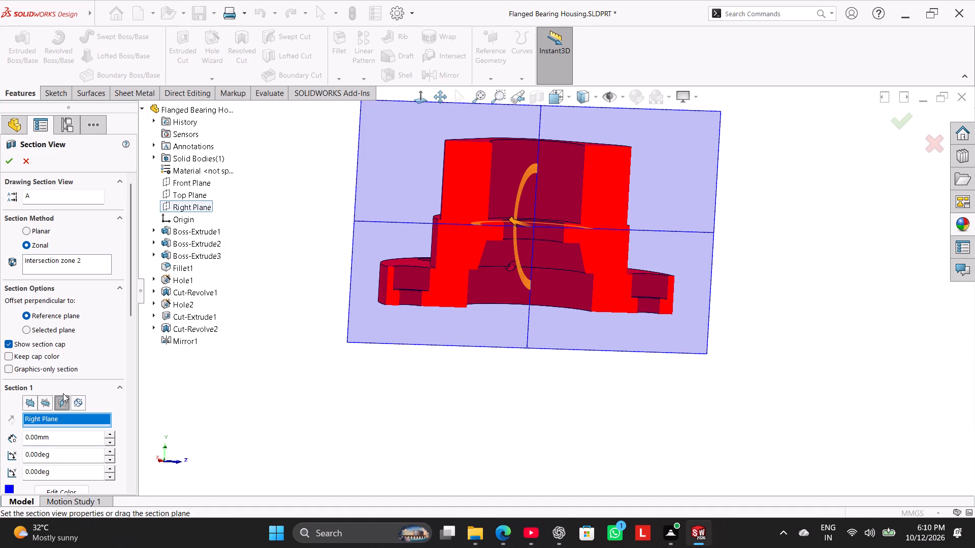
click(63, 399)
click(426, 94)
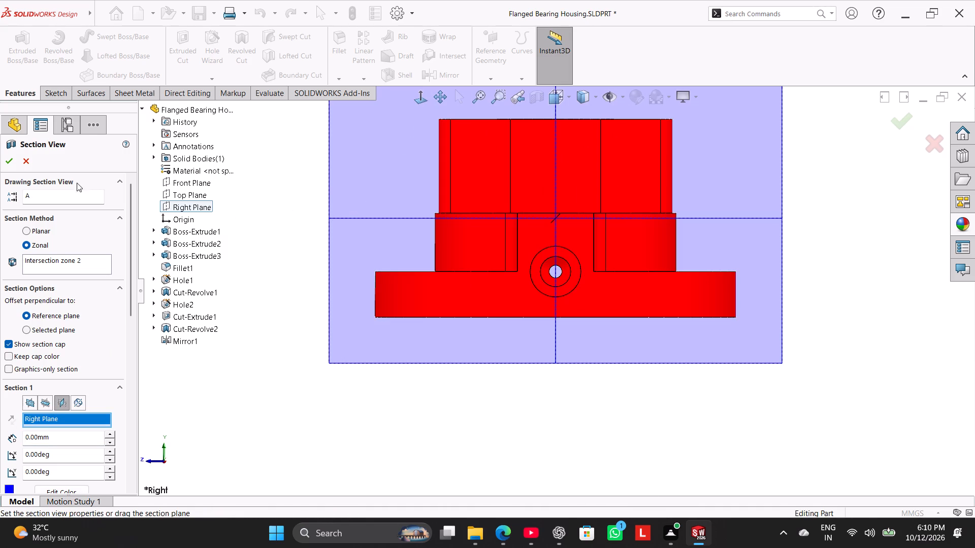
click(15, 159)
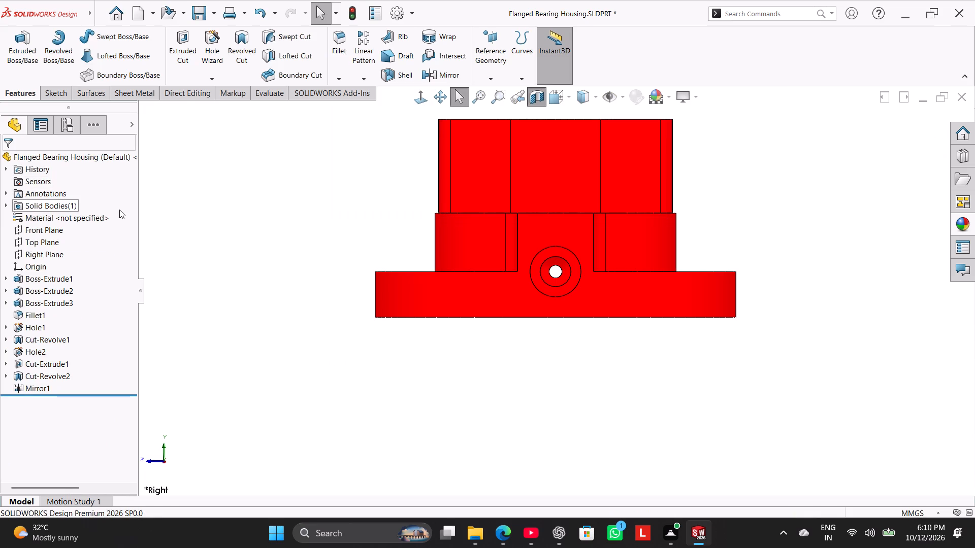
Turn off the section view and show the whole housing in isometric orientation.
click(542, 98)
right_drag(264, 243, 323, 213)
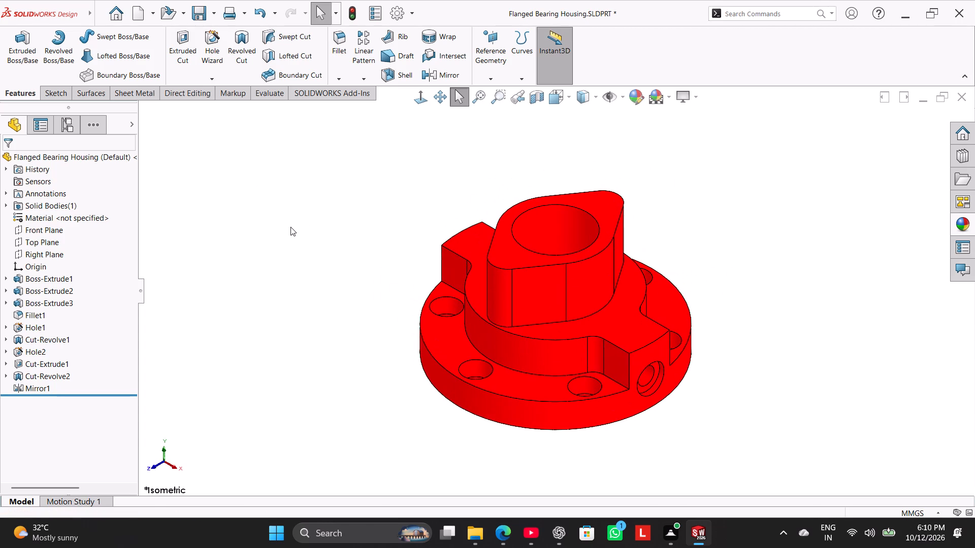
Start Hole Wizard and compare the previews and section dimensions of the available hole types, including drilled, counterdrilled, counterbored, countersunk, tapered and simple.
click(218, 48)
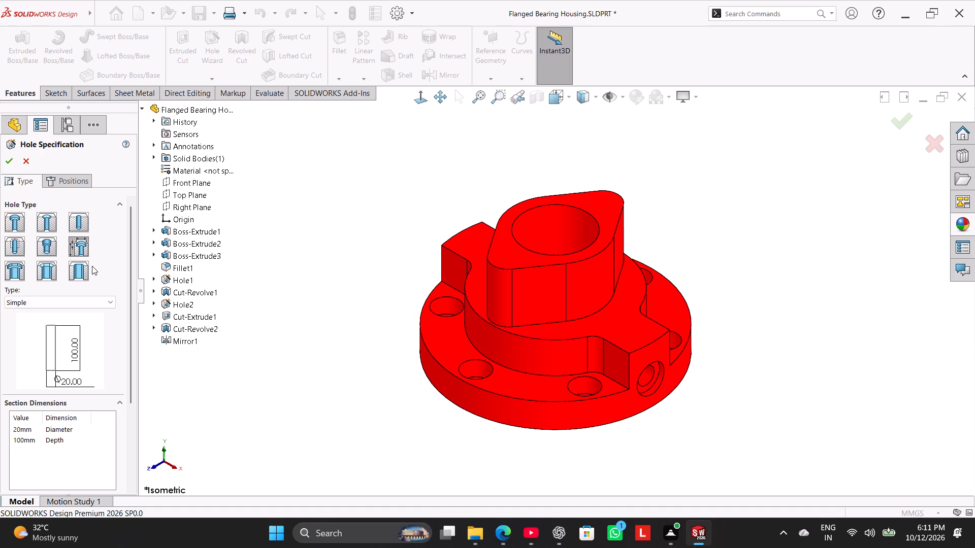
click(109, 300)
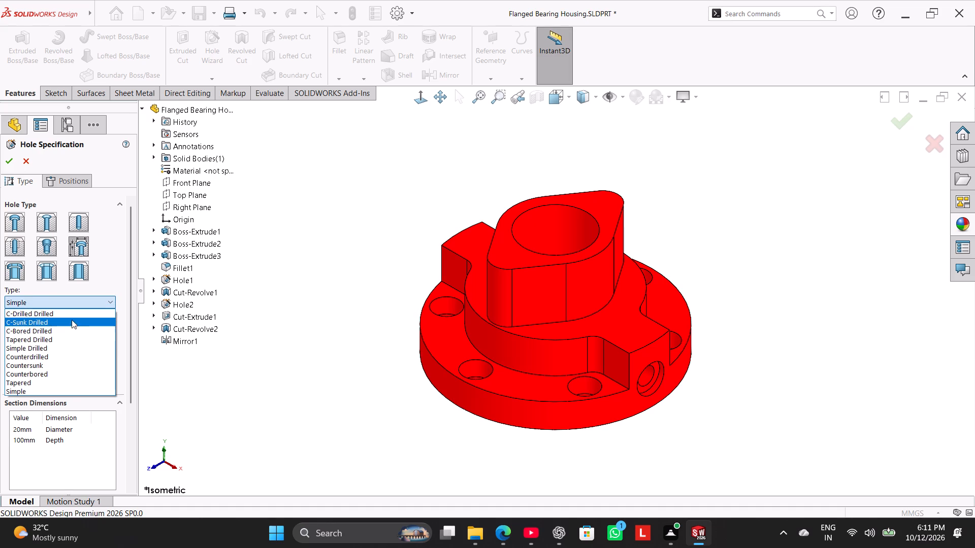
click(75, 314)
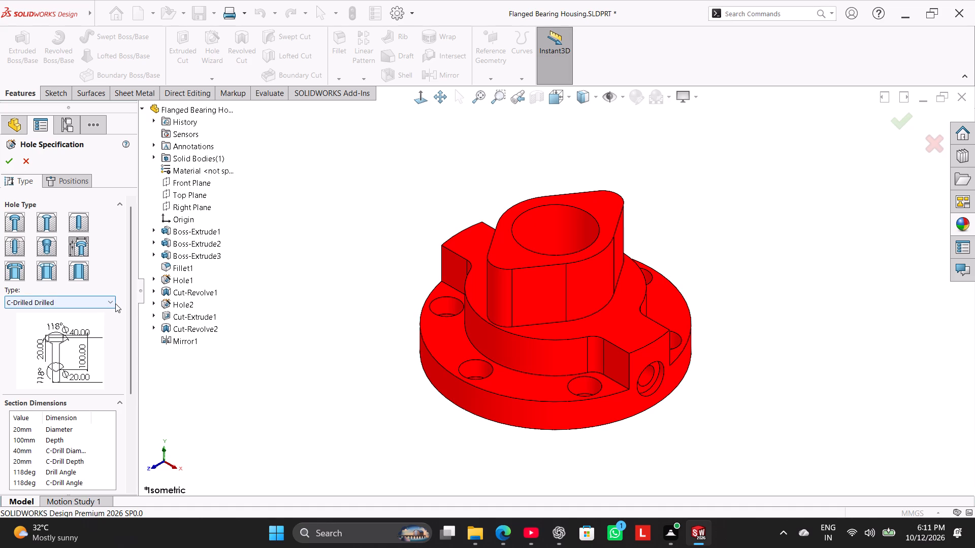
click(115, 303)
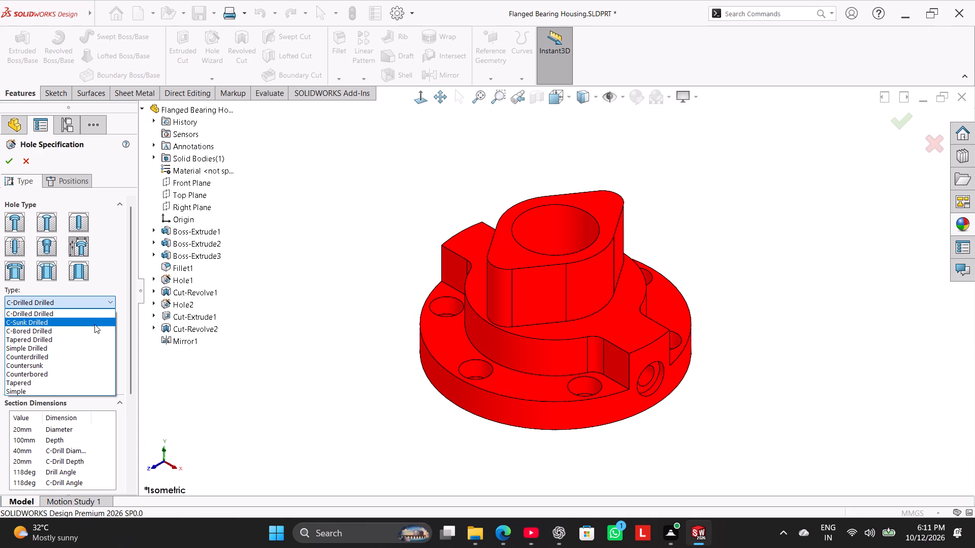
click(79, 335)
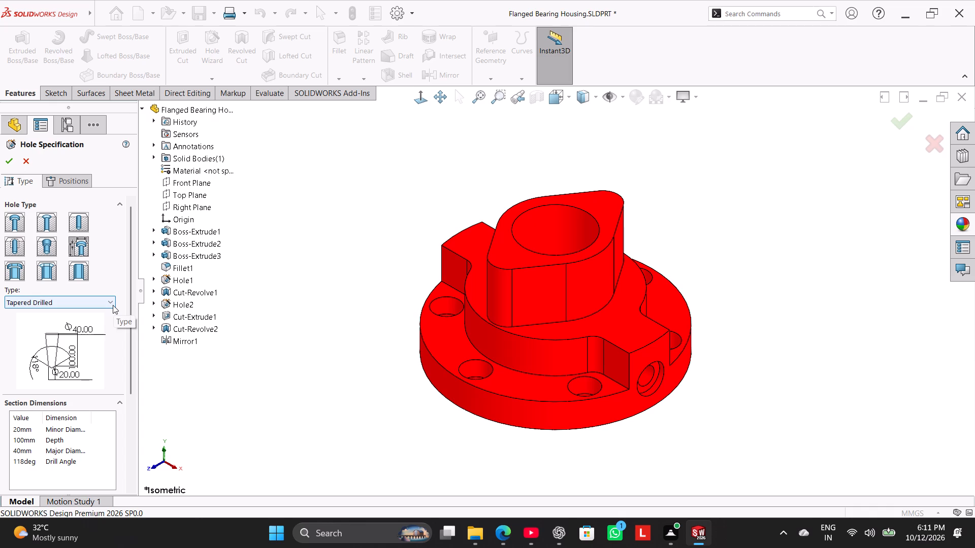
click(113, 305)
click(78, 344)
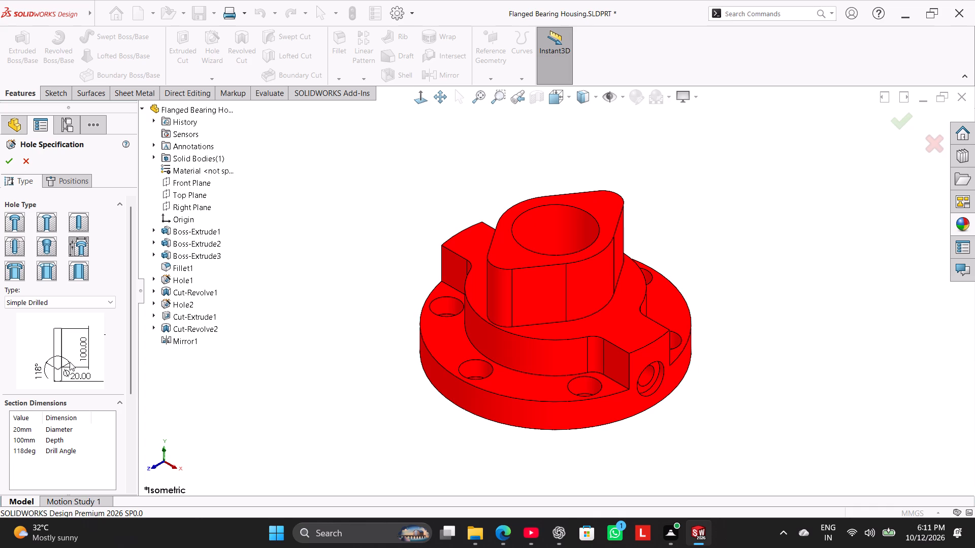
click(114, 300)
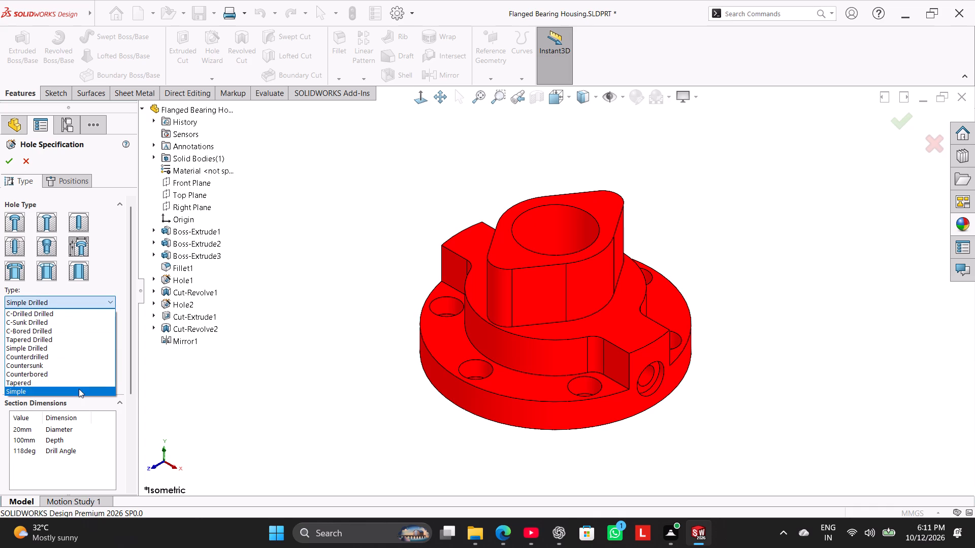
click(79, 389)
click(113, 300)
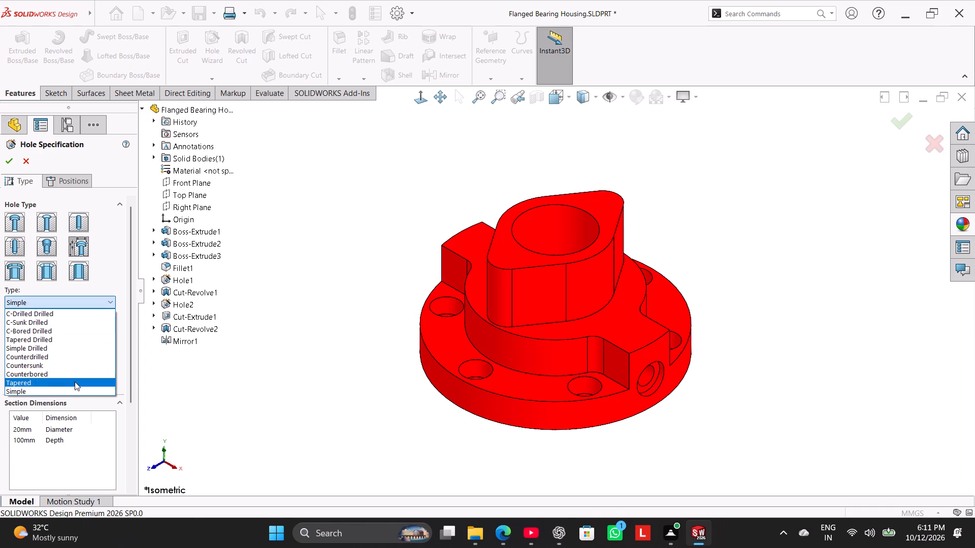
click(75, 382)
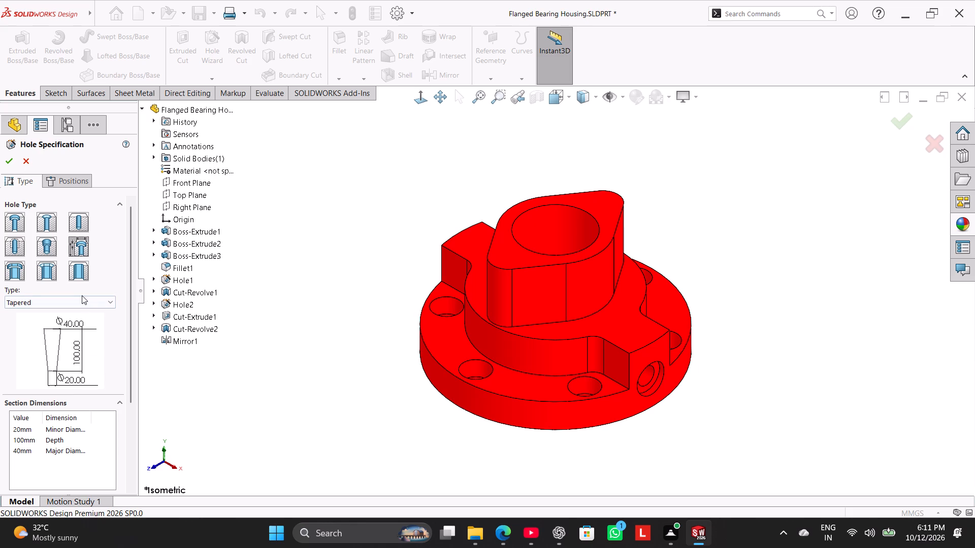
click(84, 307)
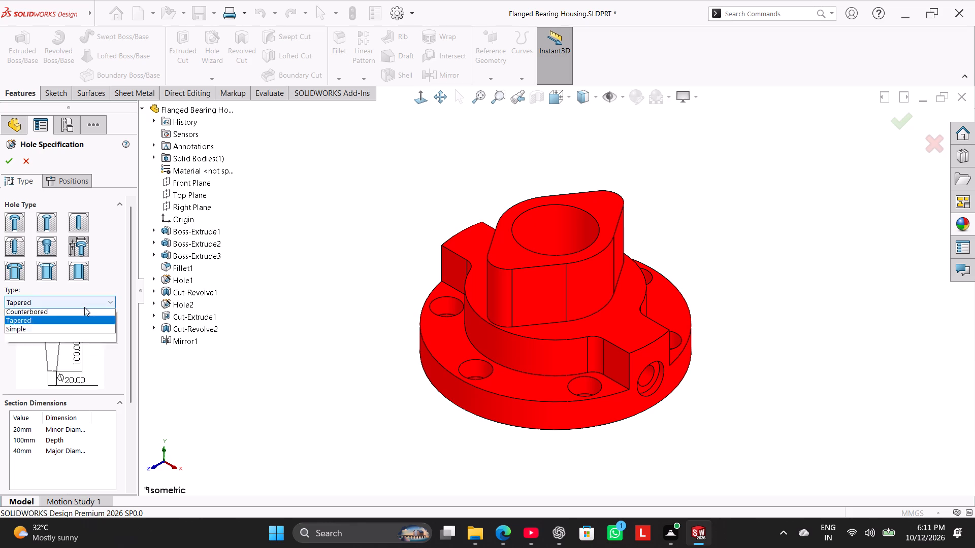
click(63, 375)
click(91, 305)
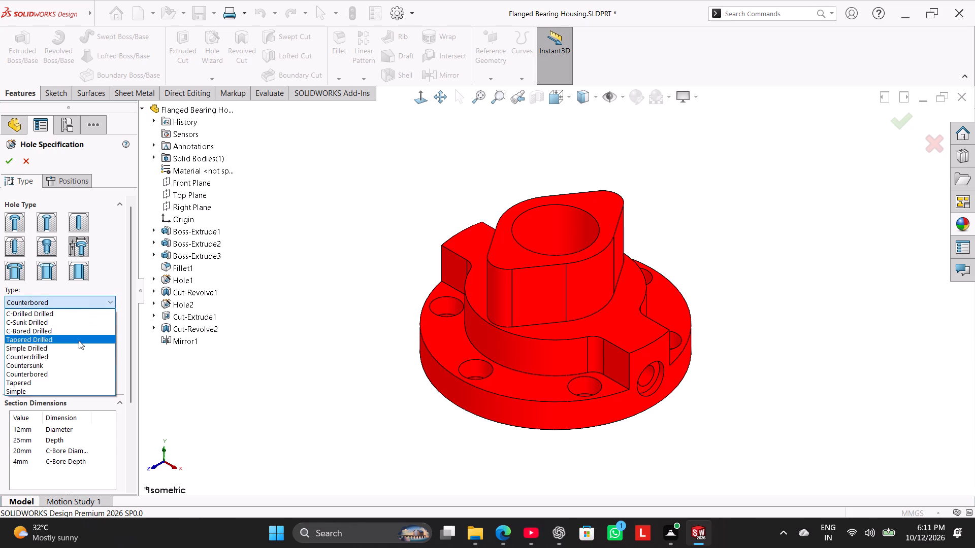
click(72, 355)
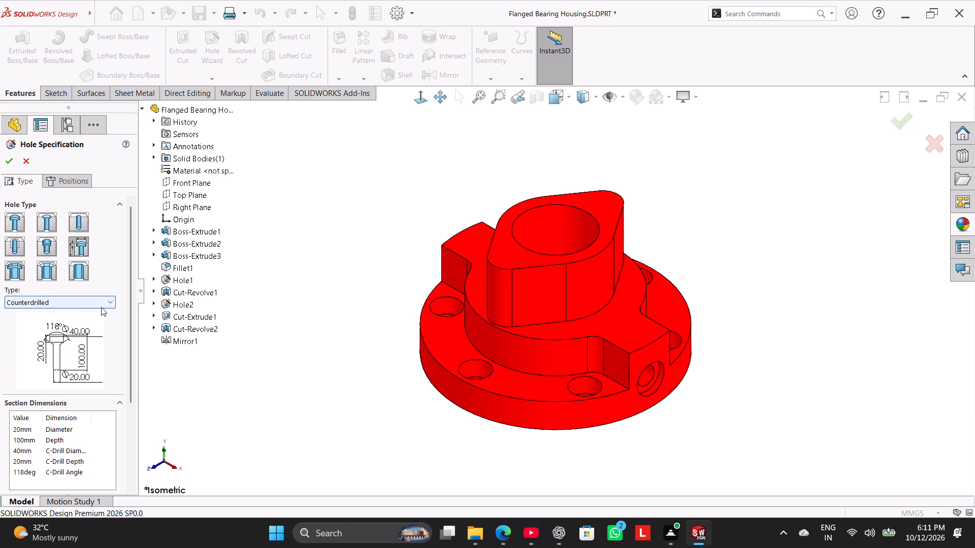
click(101, 307)
click(81, 354)
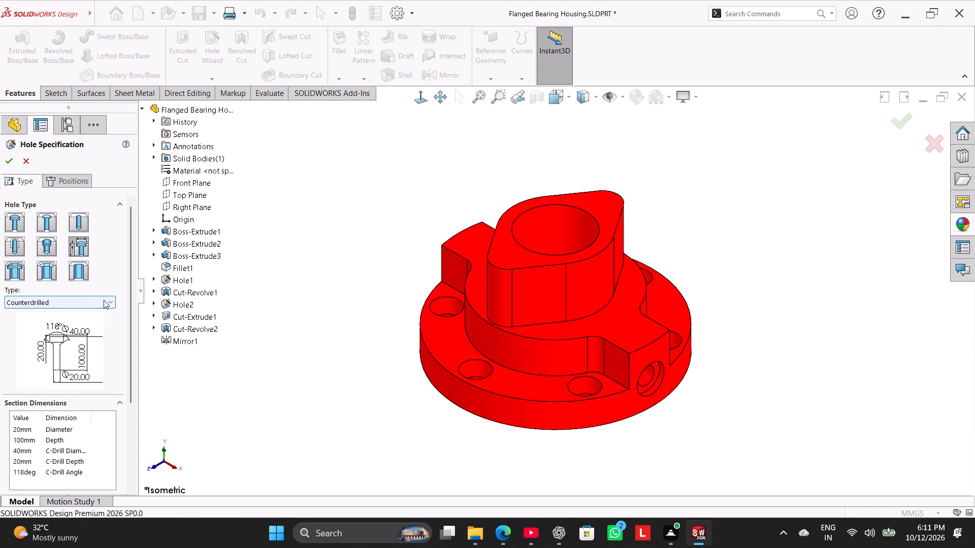
click(104, 300)
click(86, 341)
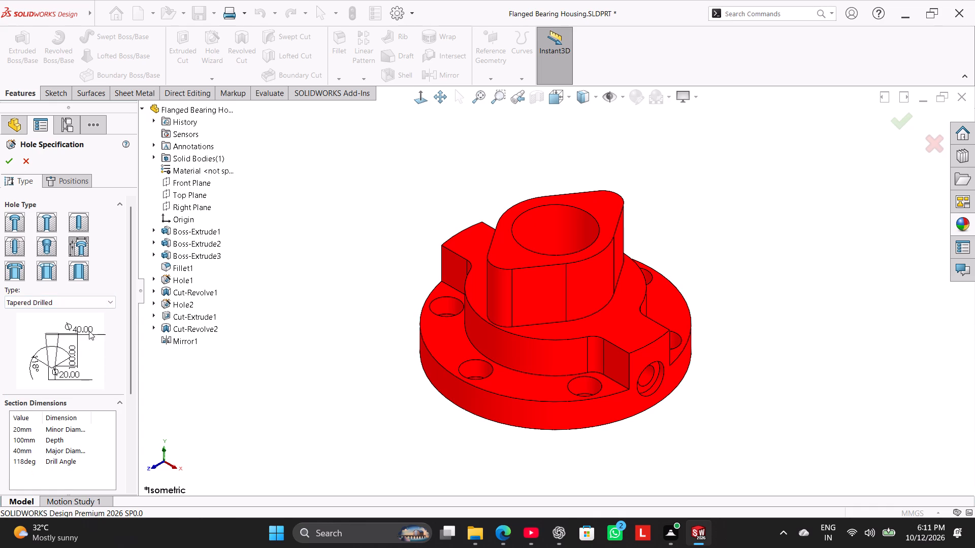
click(102, 303)
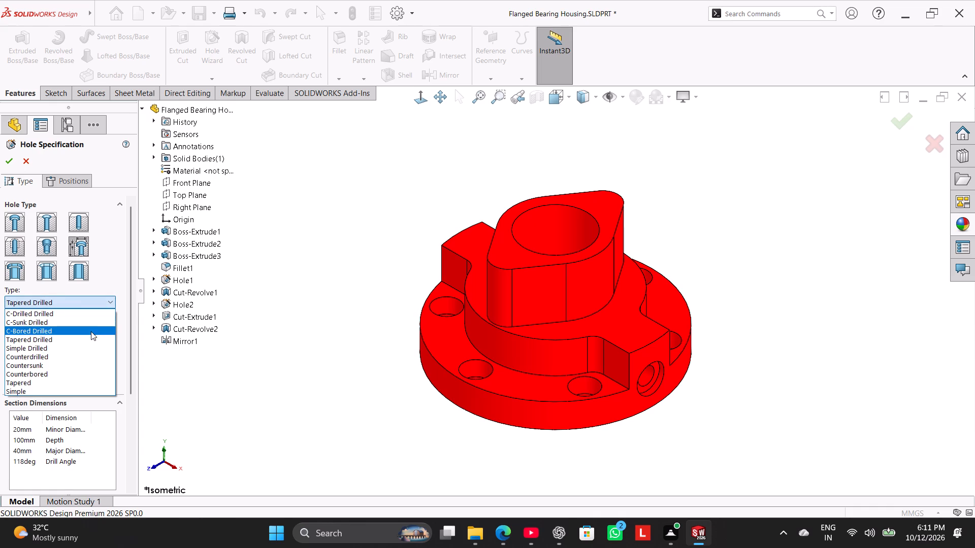
click(91, 331)
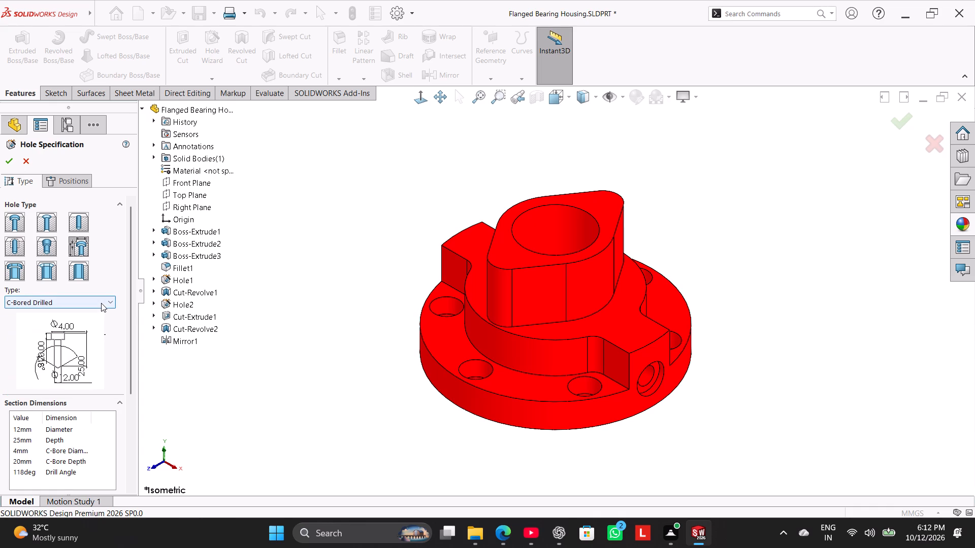
click(101, 303)
click(101, 303)
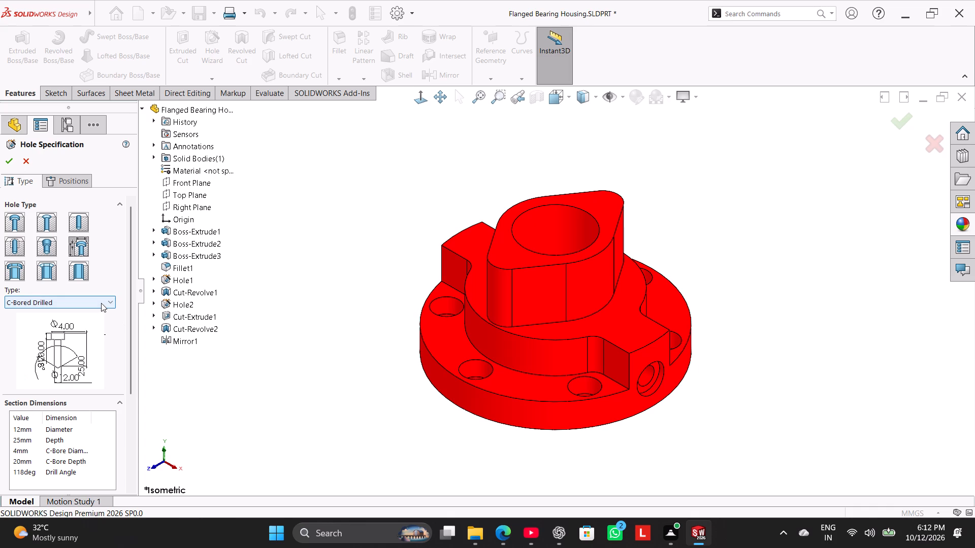
click(101, 303)
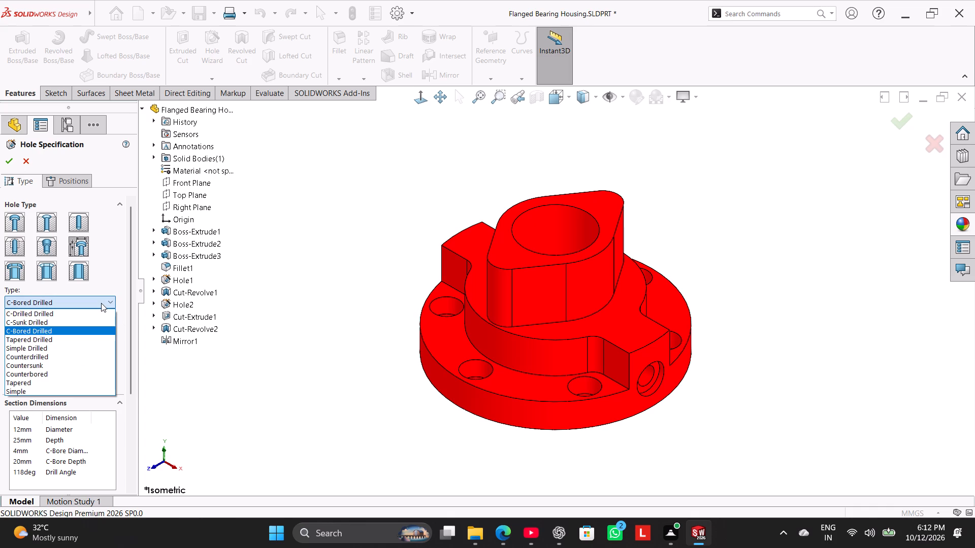
click(101, 303)
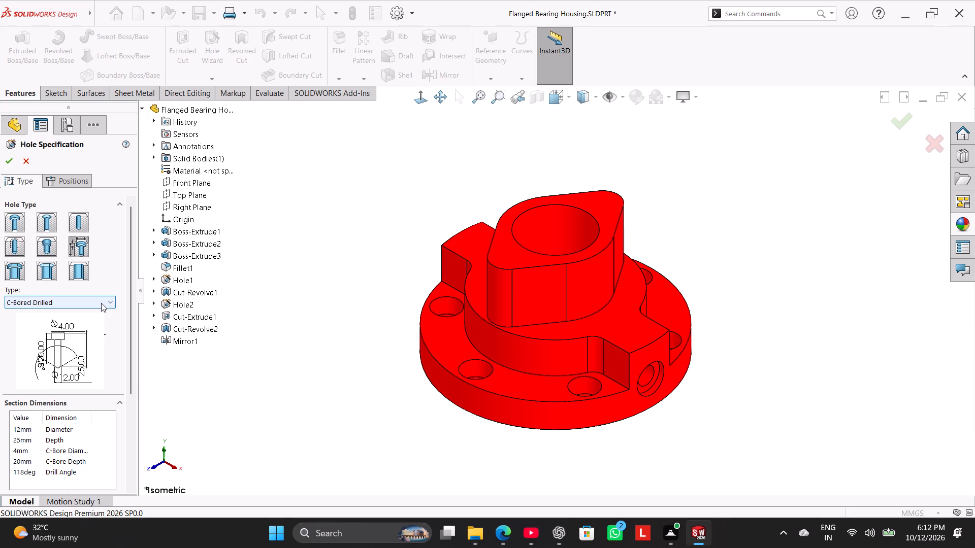
click(101, 303)
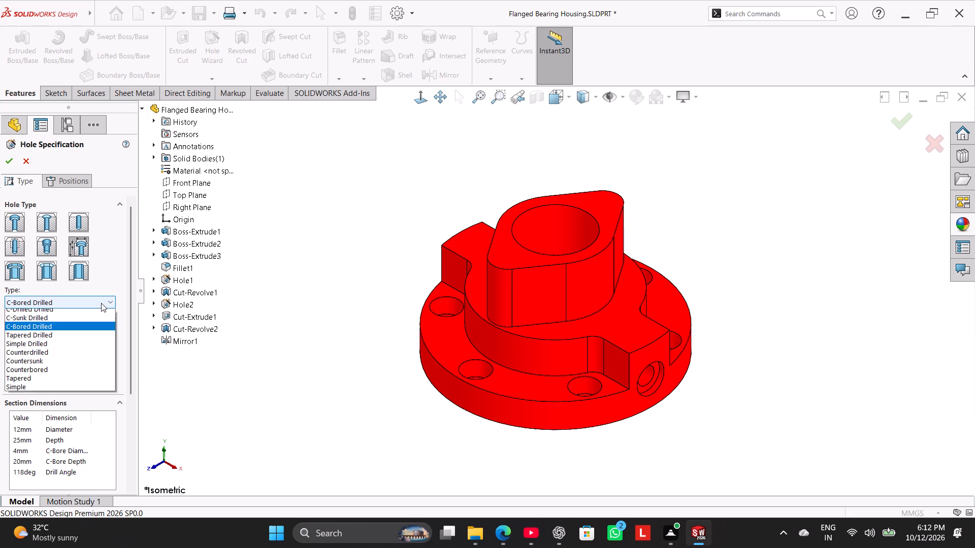
click(91, 320)
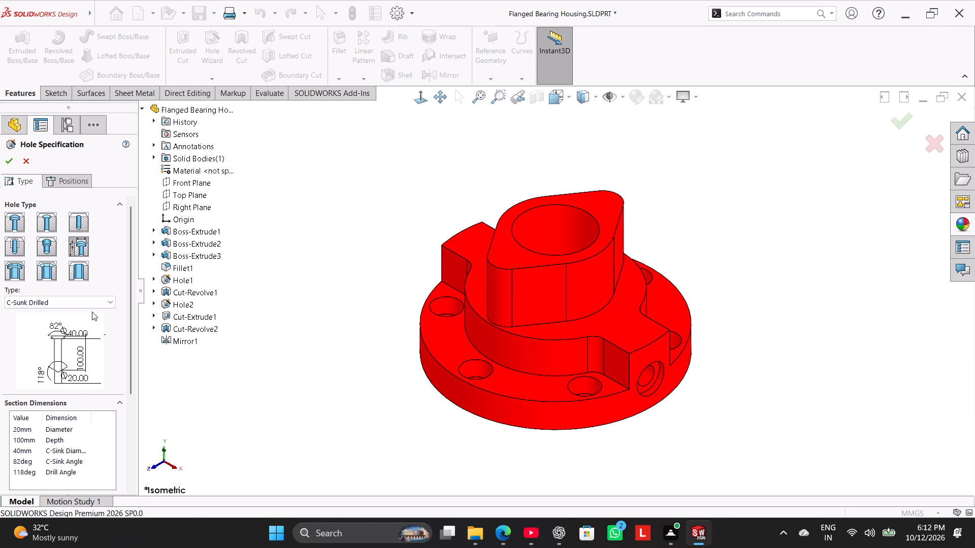
click(96, 306)
click(95, 310)
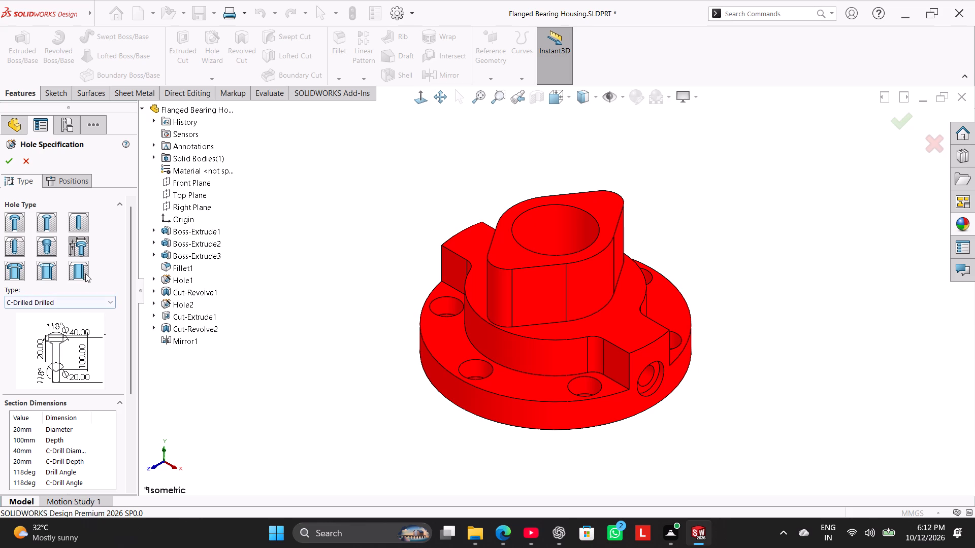
Specify a blind Simple Drilled hole with 10 mm diameter and 15 mm depth, switching the drill-depth reference option.
click(83, 255)
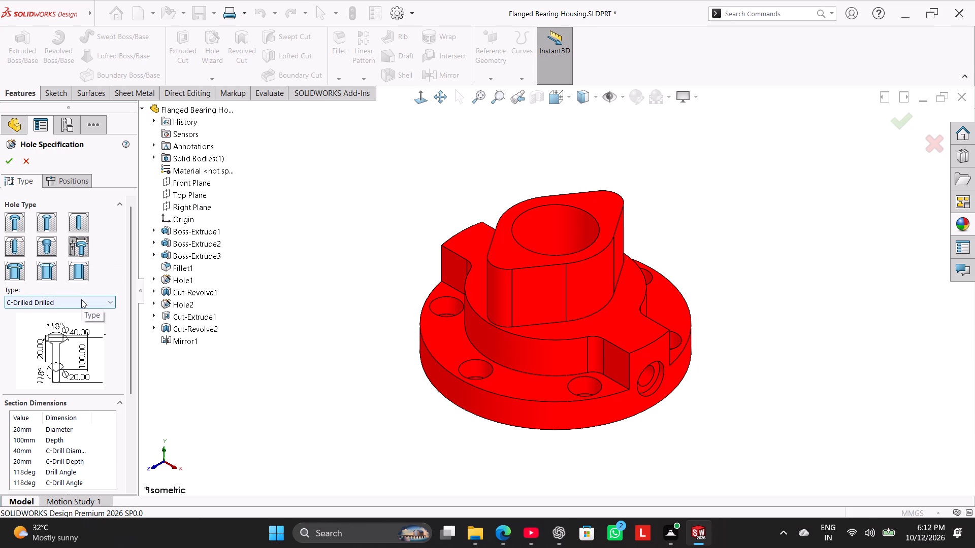
click(81, 299)
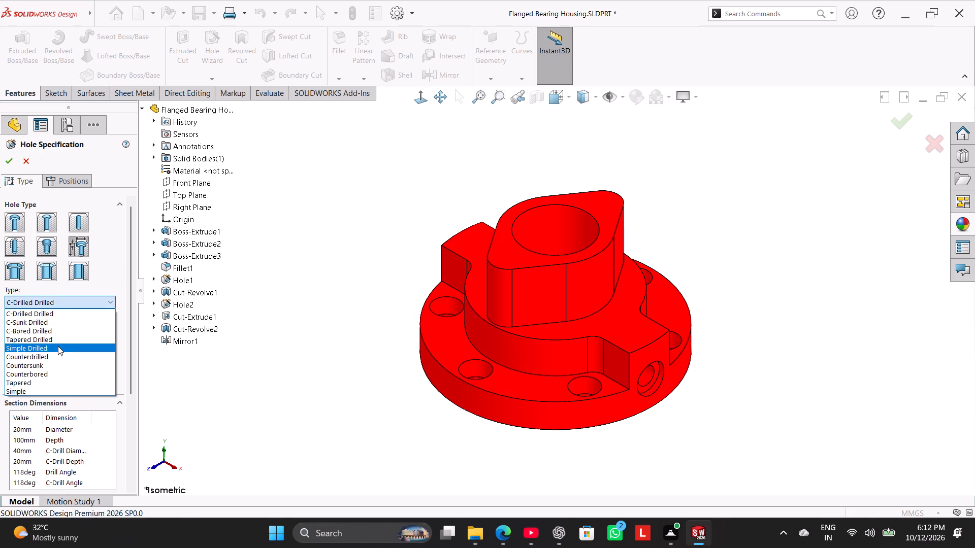
click(58, 346)
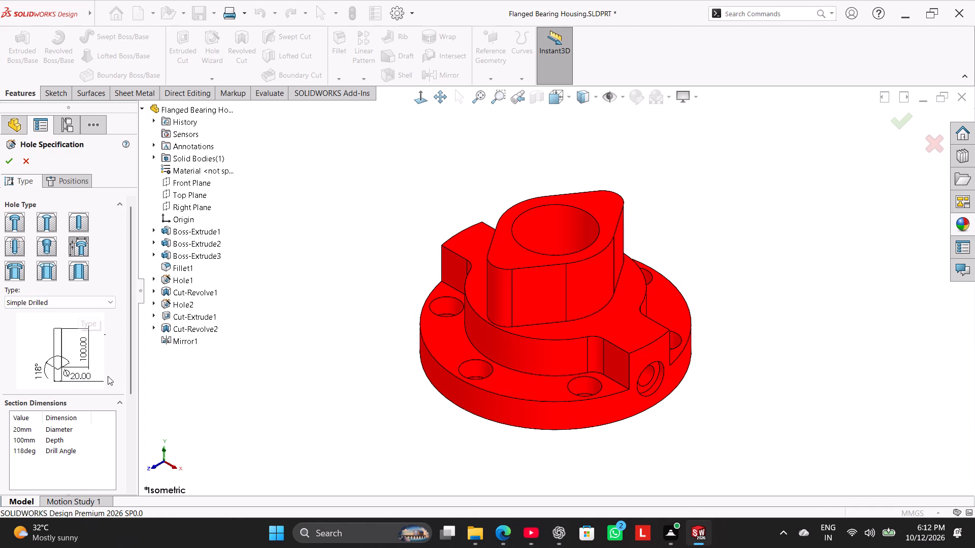
drag(129, 352, 134, 415)
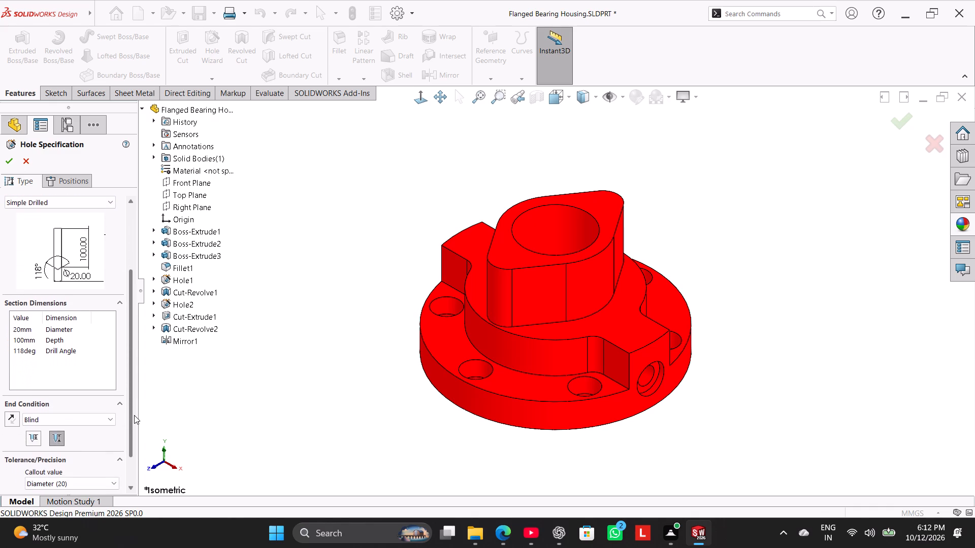
drag(134, 415, 134, 417)
click(41, 433)
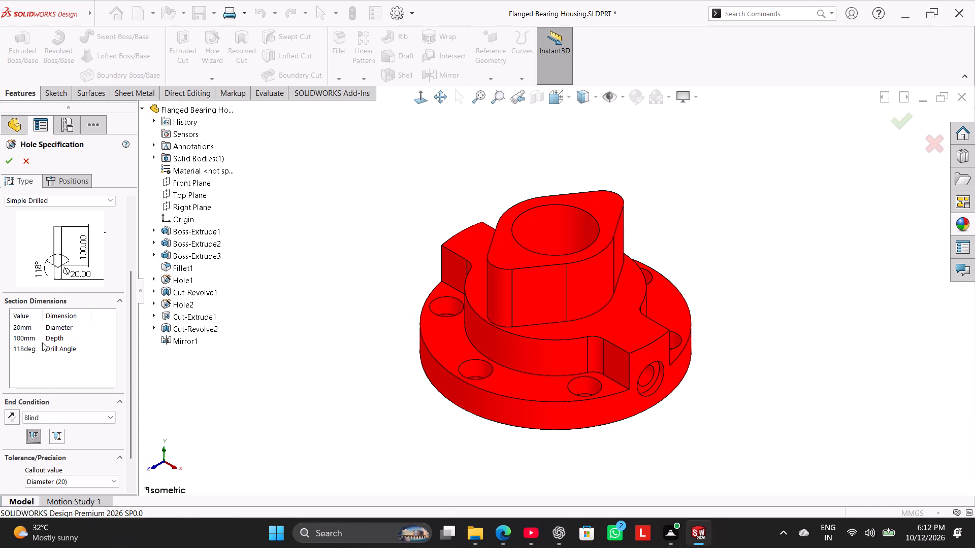
double_click(27, 332)
text(10)
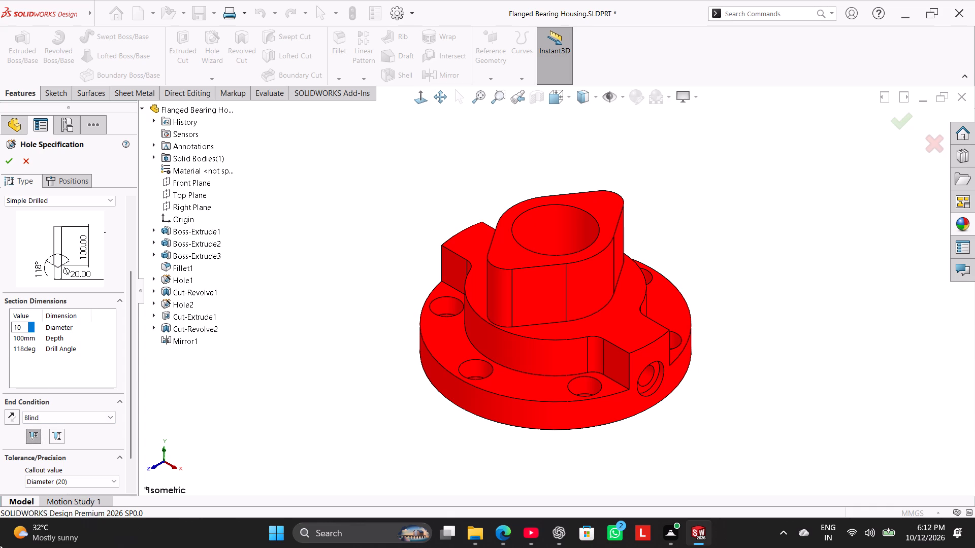
key(Return)
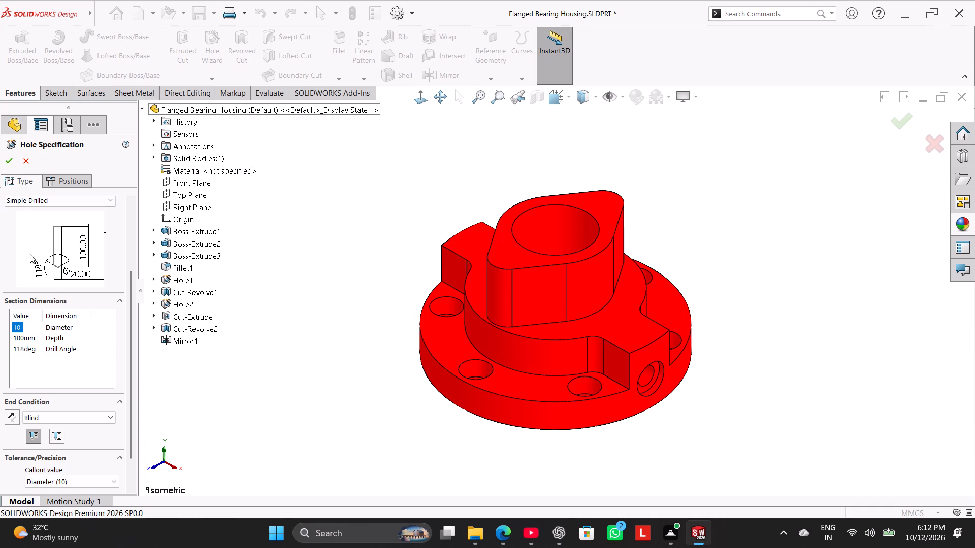
double_click(22, 338)
key(1)
key(5)
key(Return)
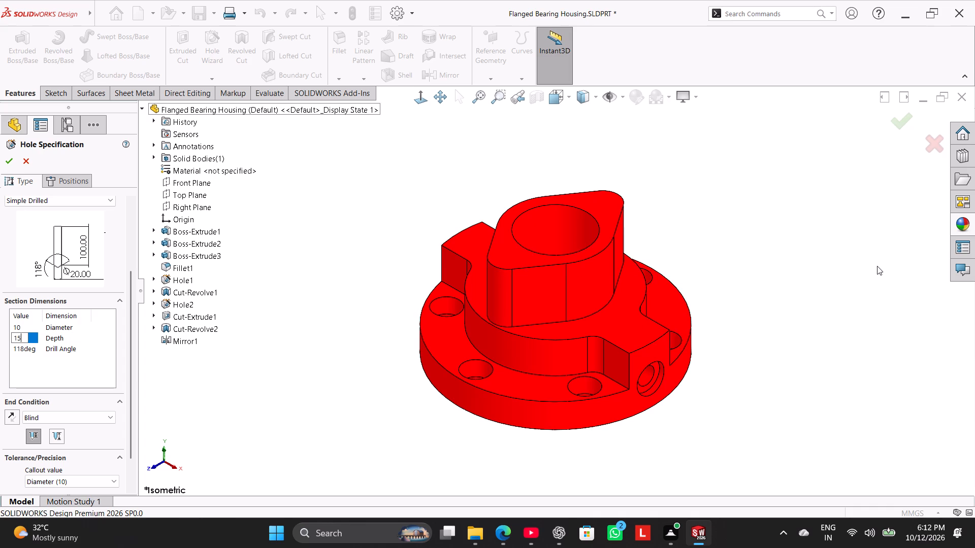
Place two hole points on the lugged boss's top face, one on each lug in line with the origin, the first about 37 mm from it.
scroll(974, 325, up, 2)
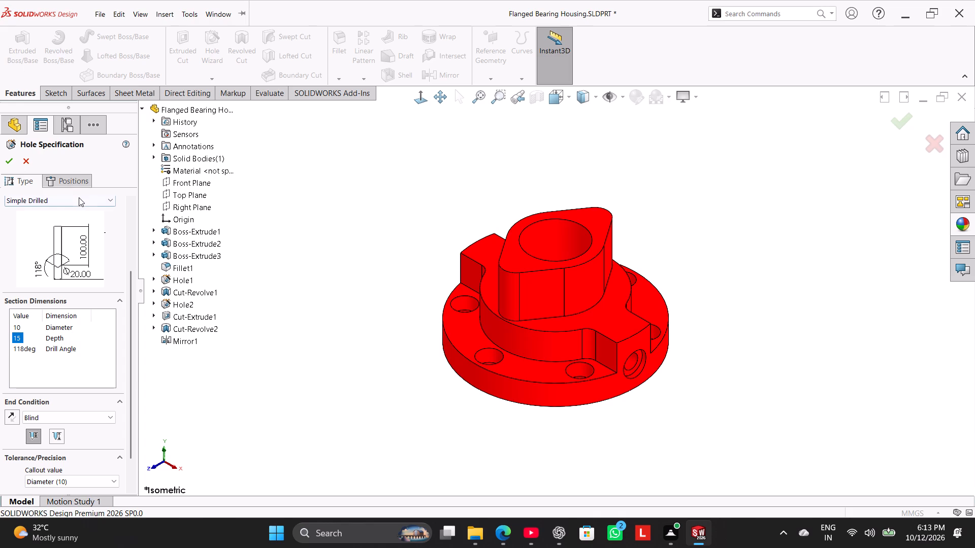
click(77, 184)
click(596, 217)
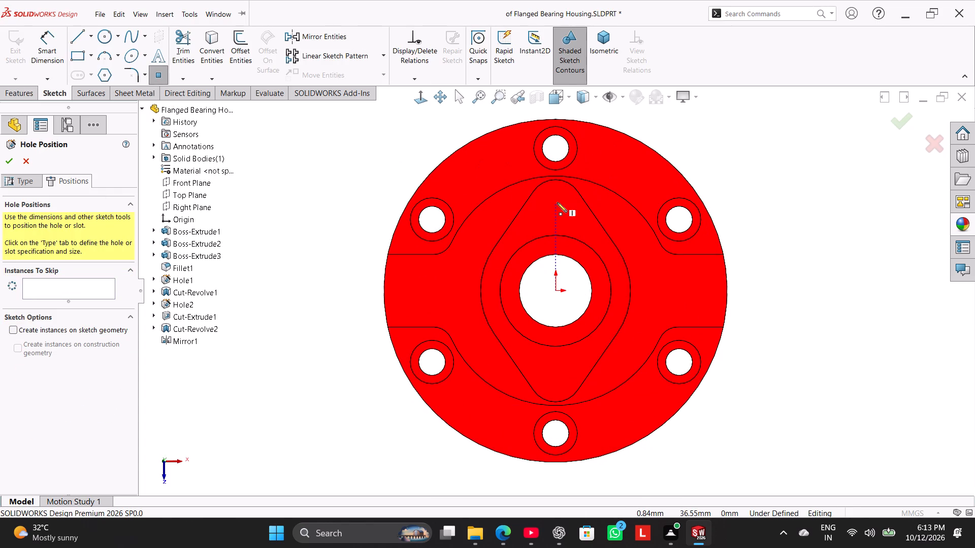
click(557, 202)
click(557, 369)
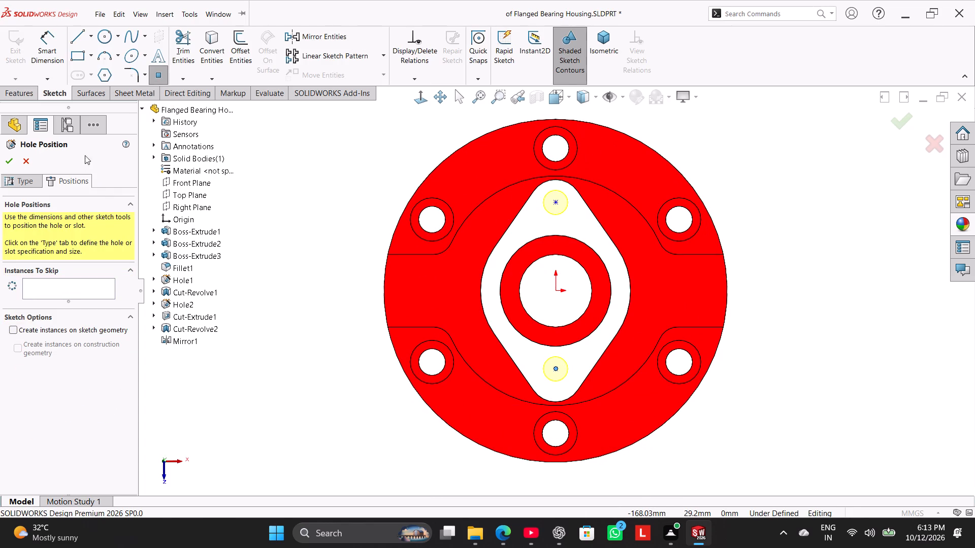
Dimension the distance between the two lug hole points as 70 mm.
click(50, 65)
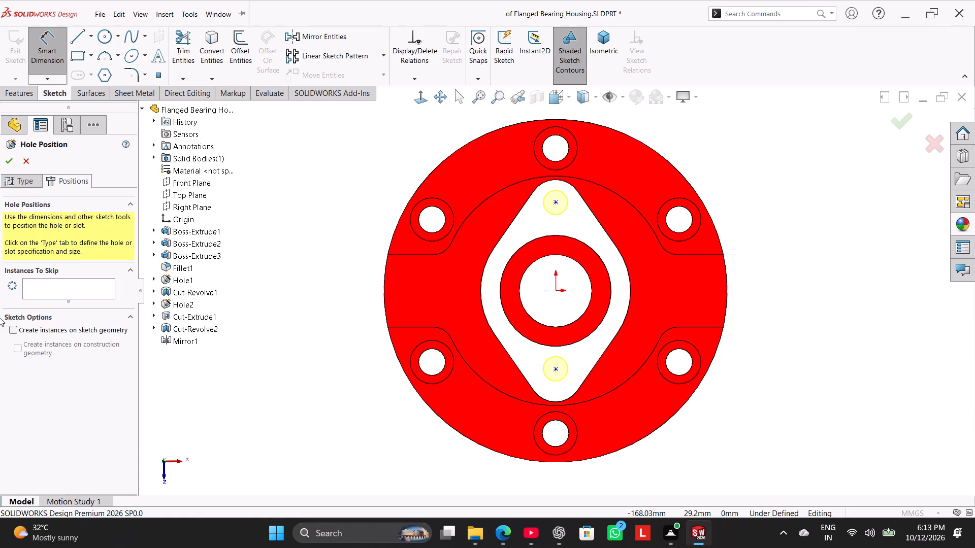
click(556, 201)
click(557, 370)
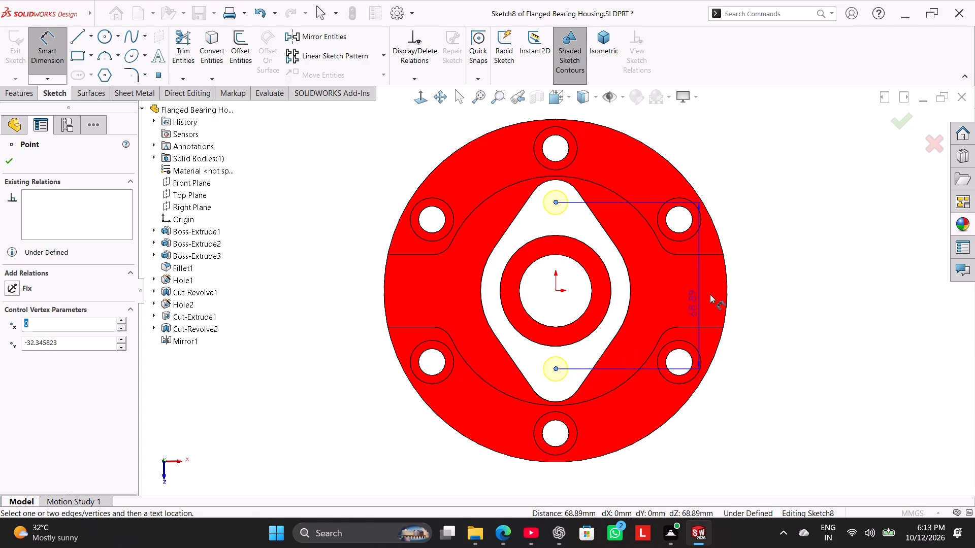
click(760, 277)
key(7)
key(0)
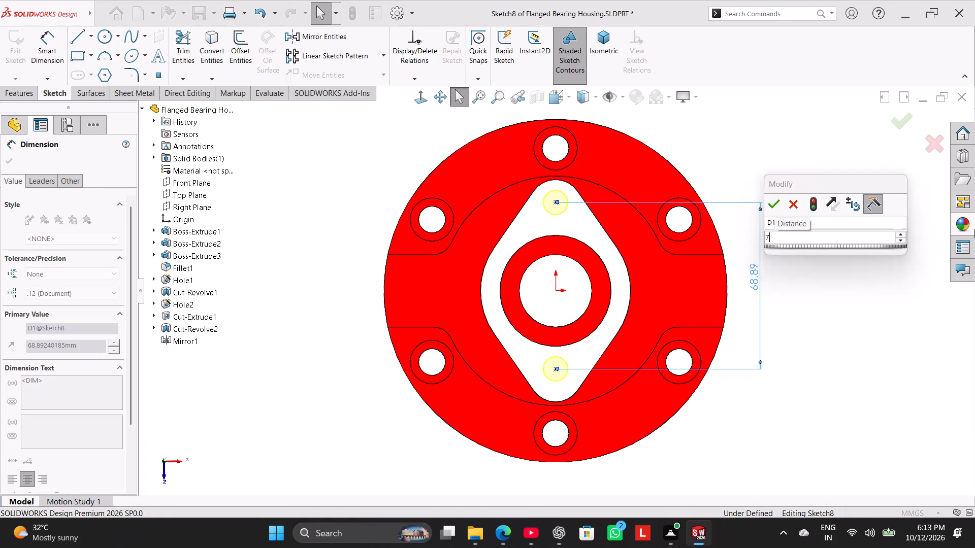
key(Return)
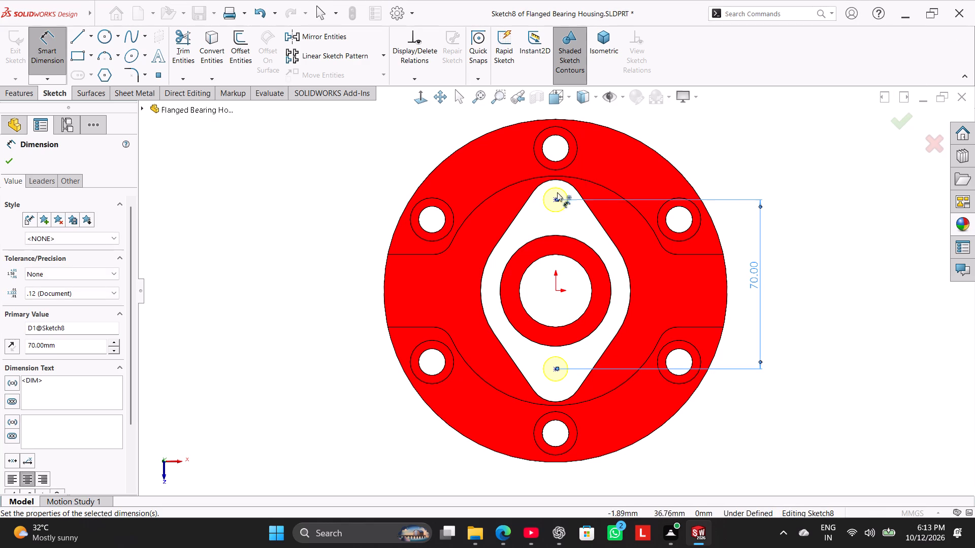
right_click(767, 167)
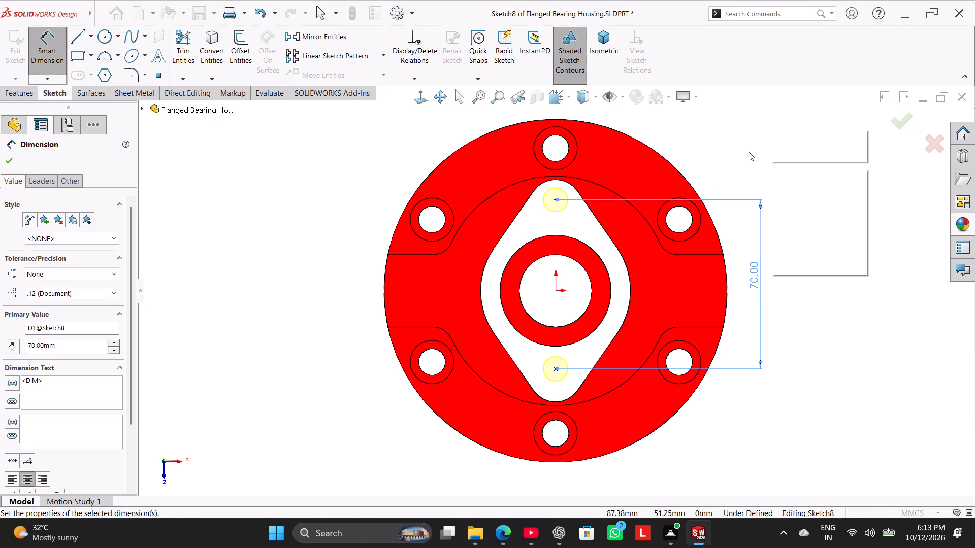
click(747, 151)
Sketch a horizontal construction centerline about 15 mm long from the origin to the edge of the central bore.
scroll(582, 195, down, 2)
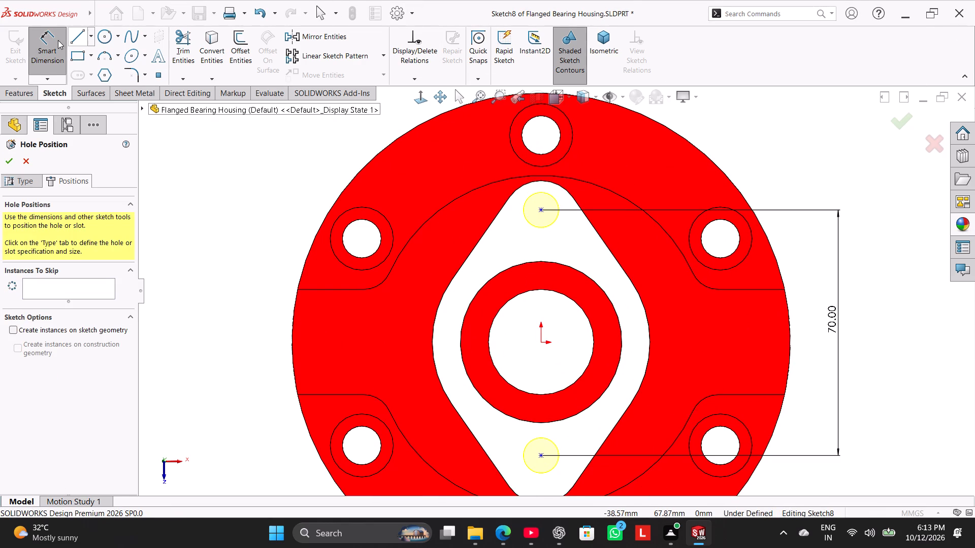
click(93, 44)
click(105, 63)
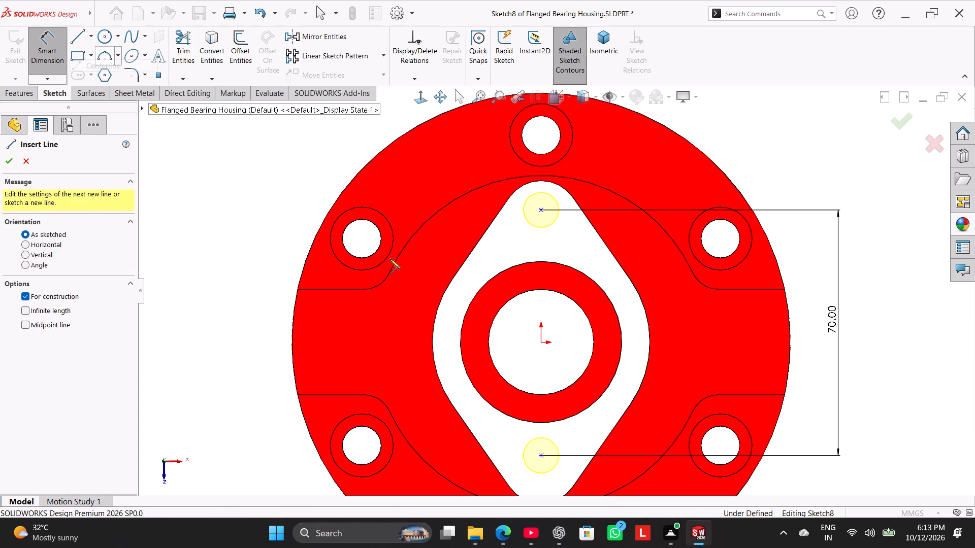
click(541, 339)
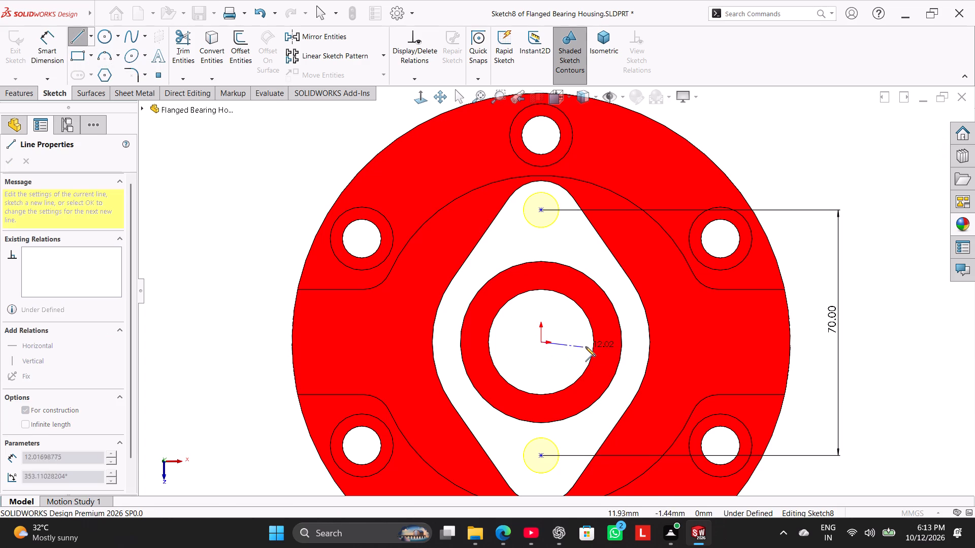
click(596, 342)
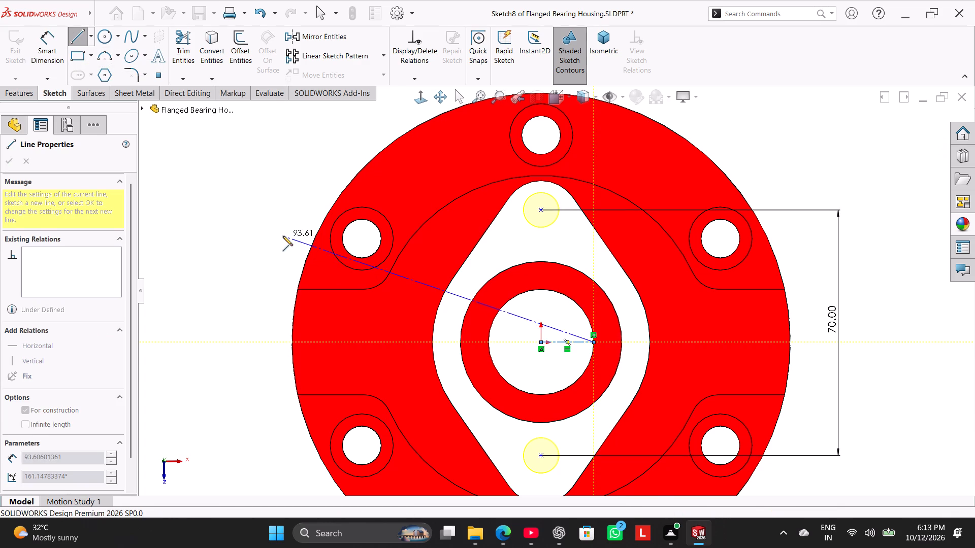
right_click(283, 236)
click(304, 243)
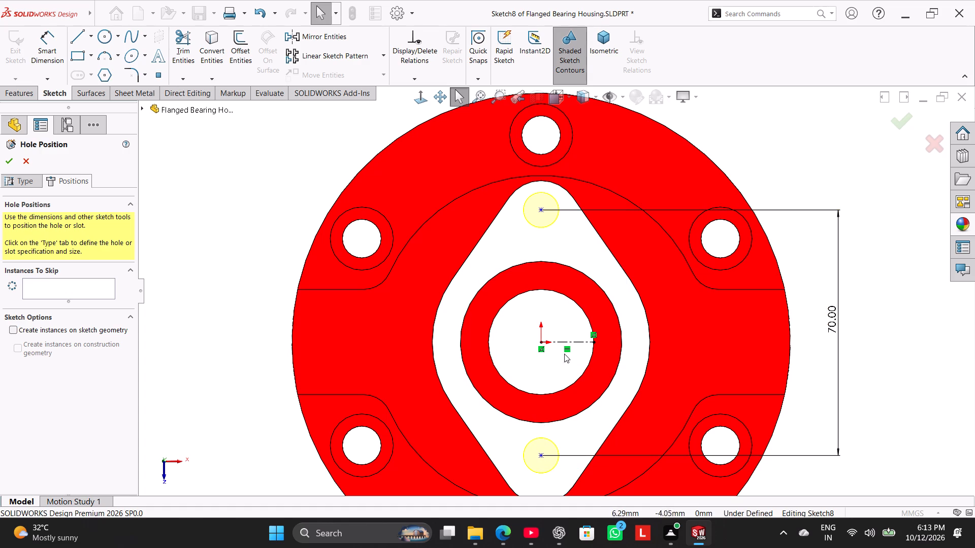
Make the two lug hole points symmetric about the horizontal construction centerline.
ctrl+click(573, 341)
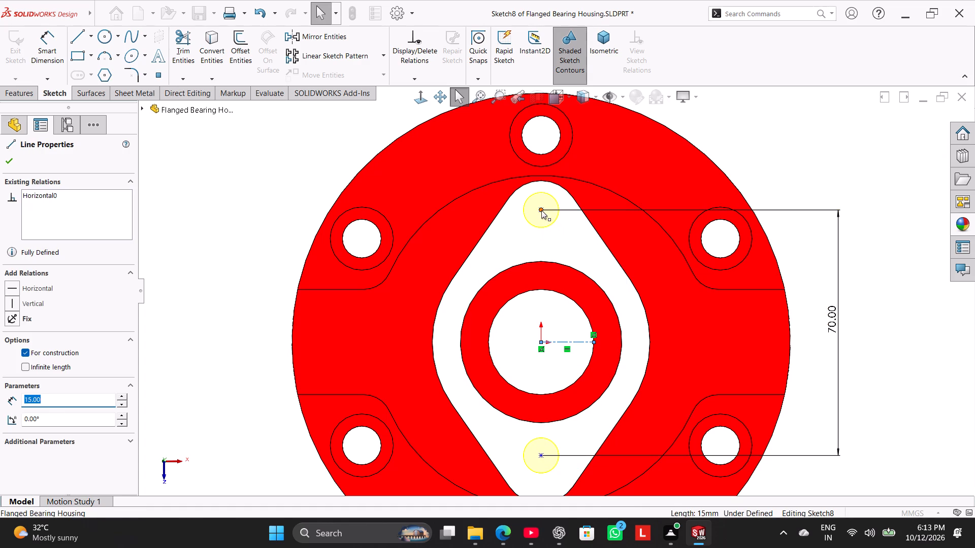
ctrl+click(541, 210)
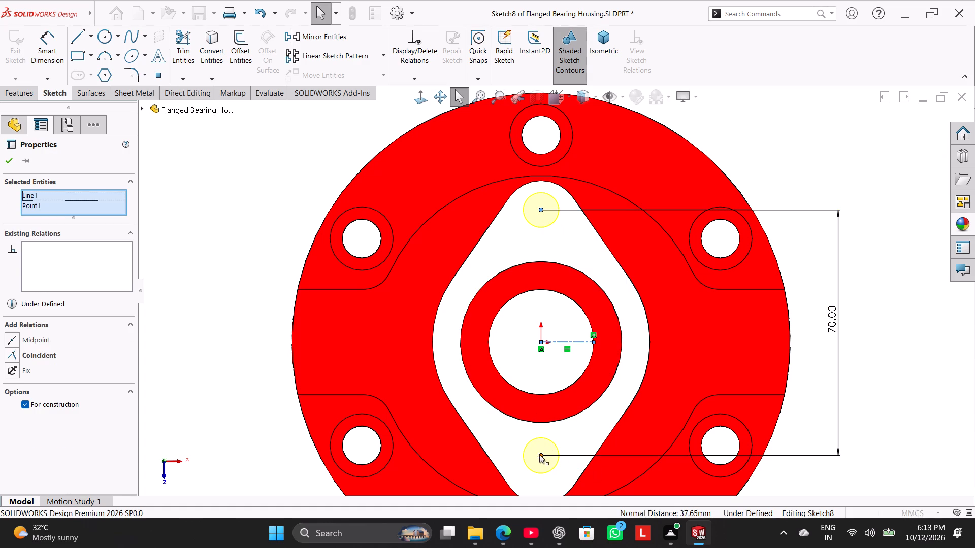
ctrl+click(539, 454)
click(34, 351)
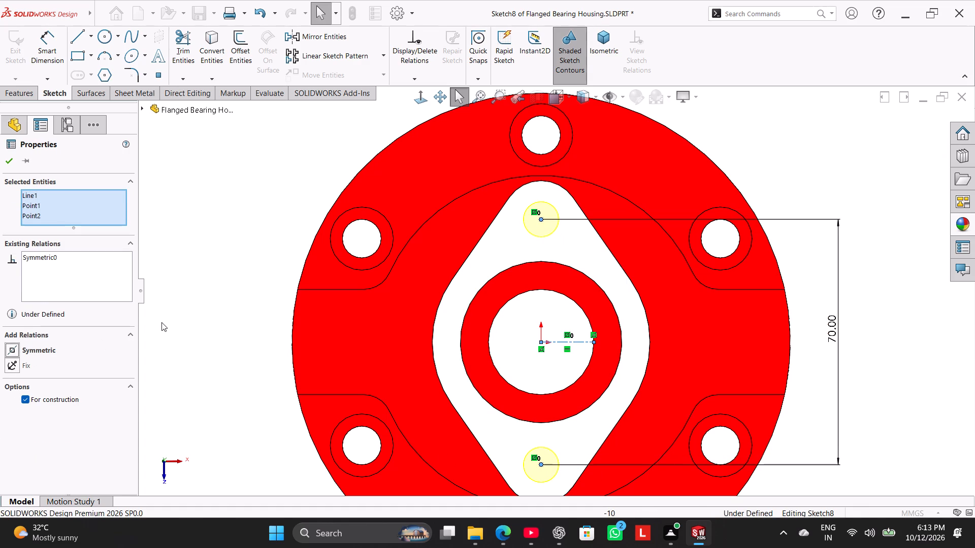
click(161, 322)
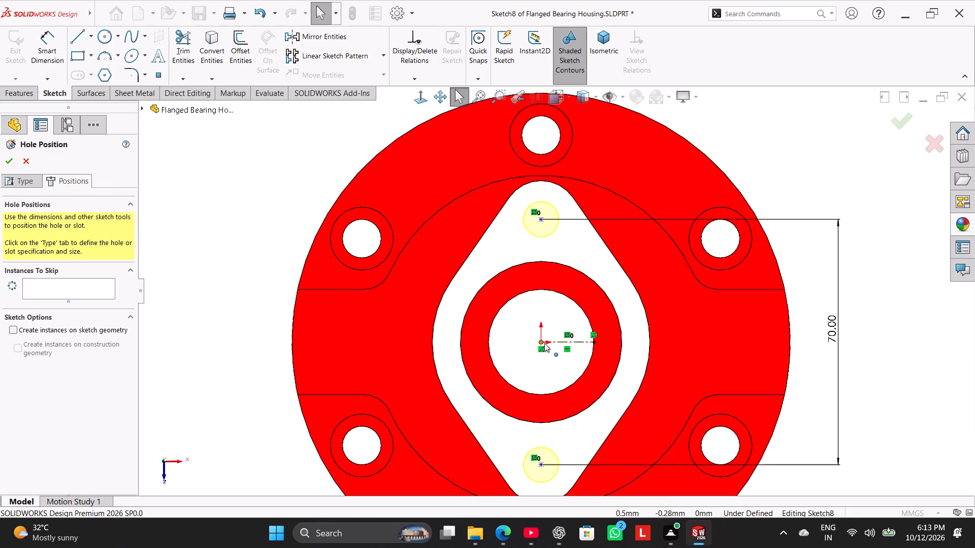
Add a Vertical relation between the origin and one lug hole point, and complete the drilled hole feature.
ctrl+click(540, 340)
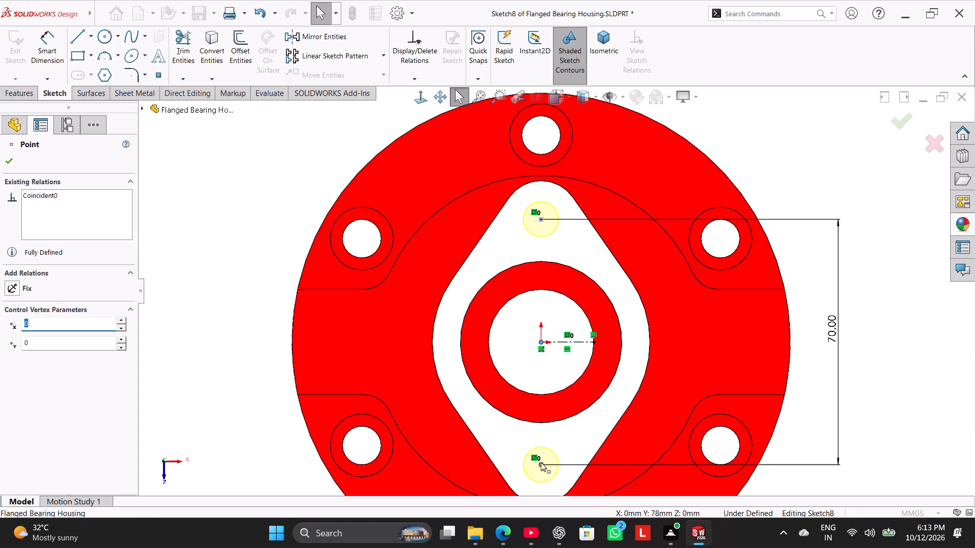
ctrl+click(541, 462)
click(35, 350)
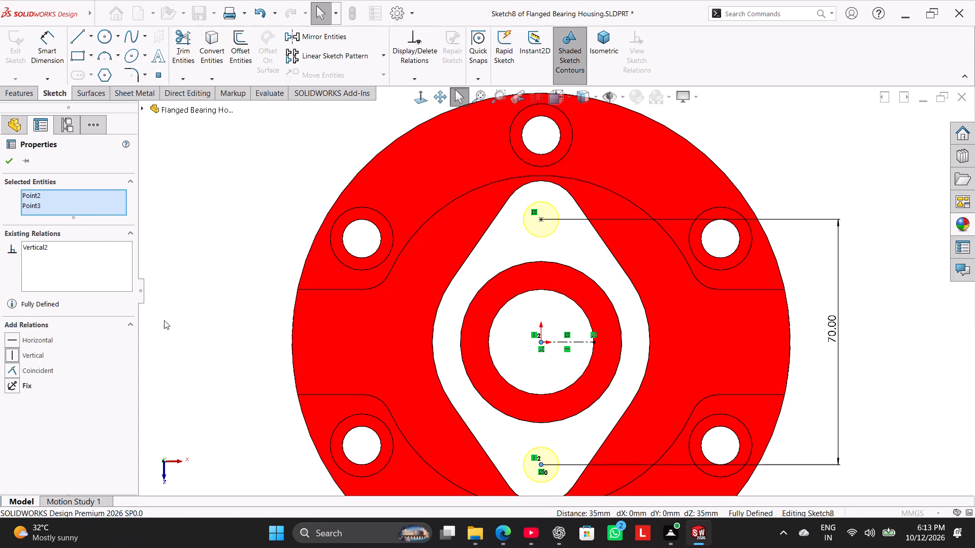
click(187, 314)
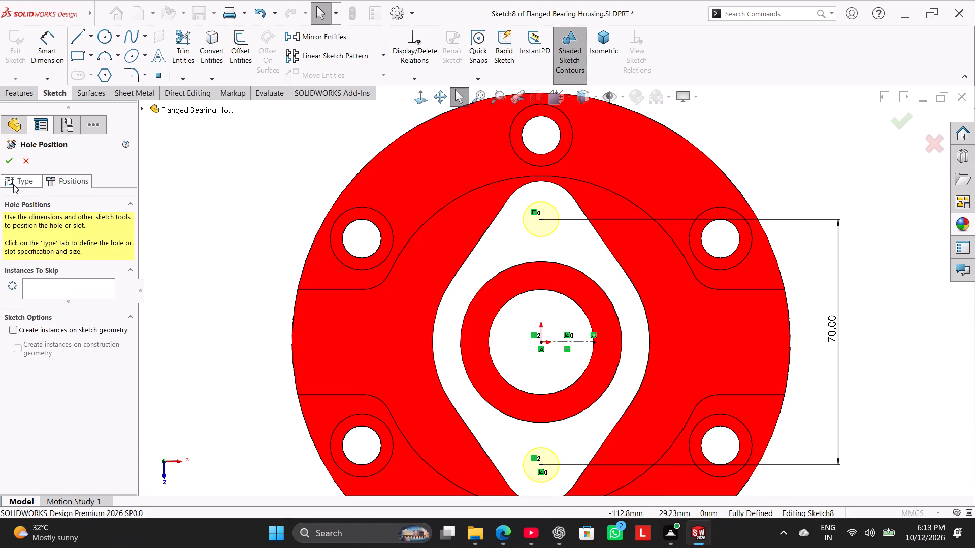
click(7, 157)
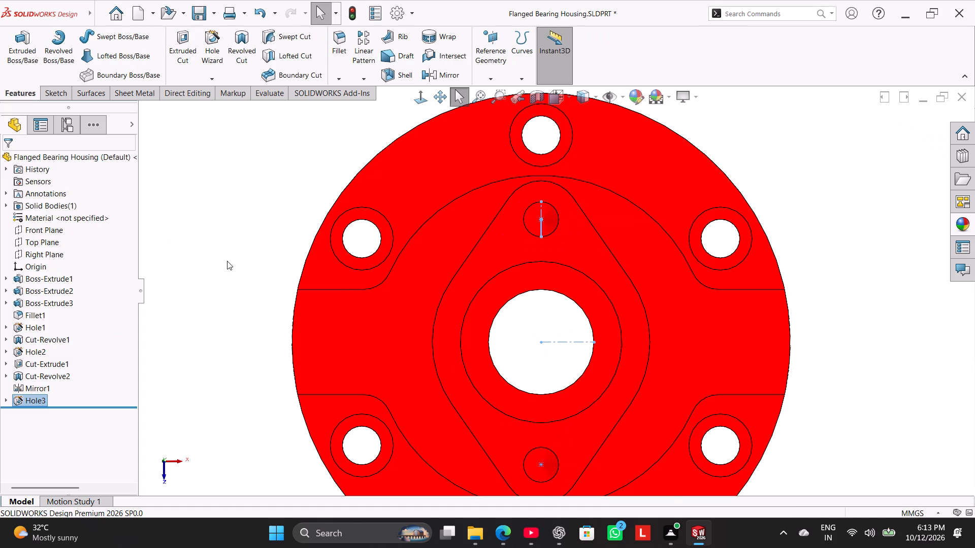
Inspect the drilled lug holes in 3D, then section the housing on the Right Plane and face the cut squarely.
scroll(225, 228, up, 1)
middle_drag(231, 227, 231, 217)
middle_drag(238, 265, 182, 205)
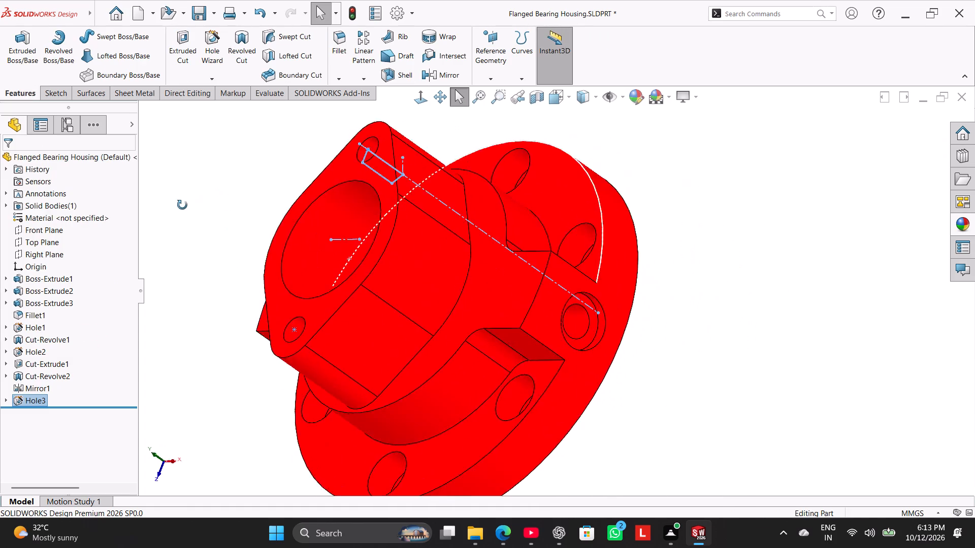
middle_drag(182, 205, 204, 236)
click(211, 253)
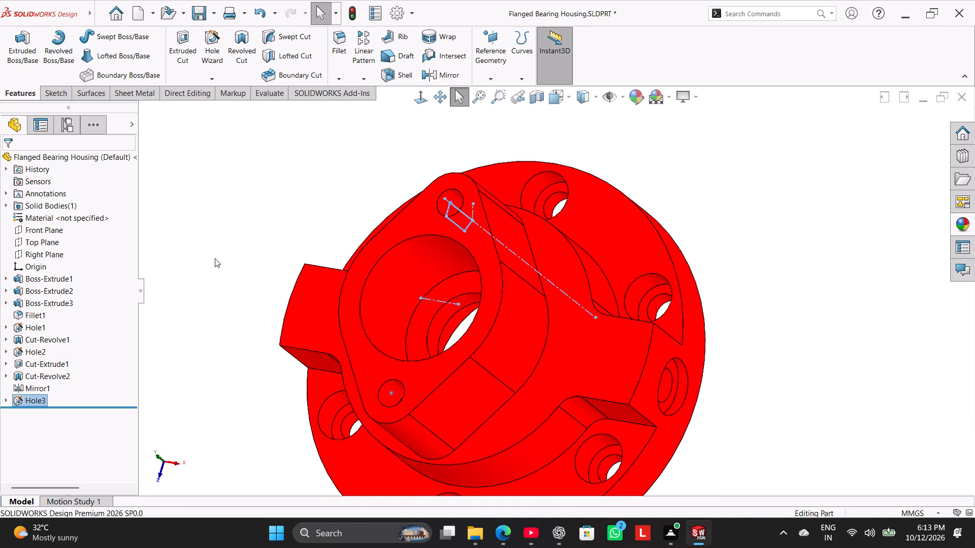
middle_drag(215, 258, 223, 259)
right_drag(235, 312, 358, 250)
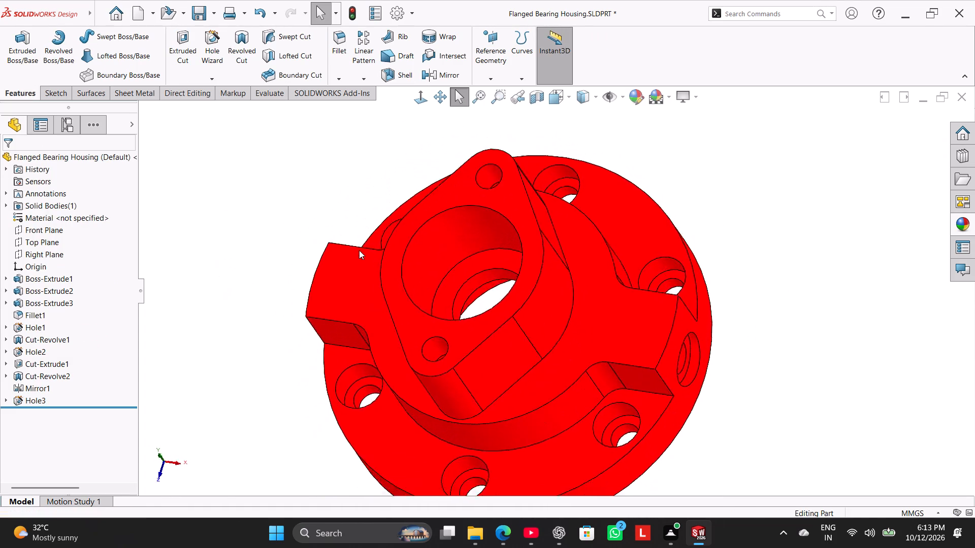
click(538, 102)
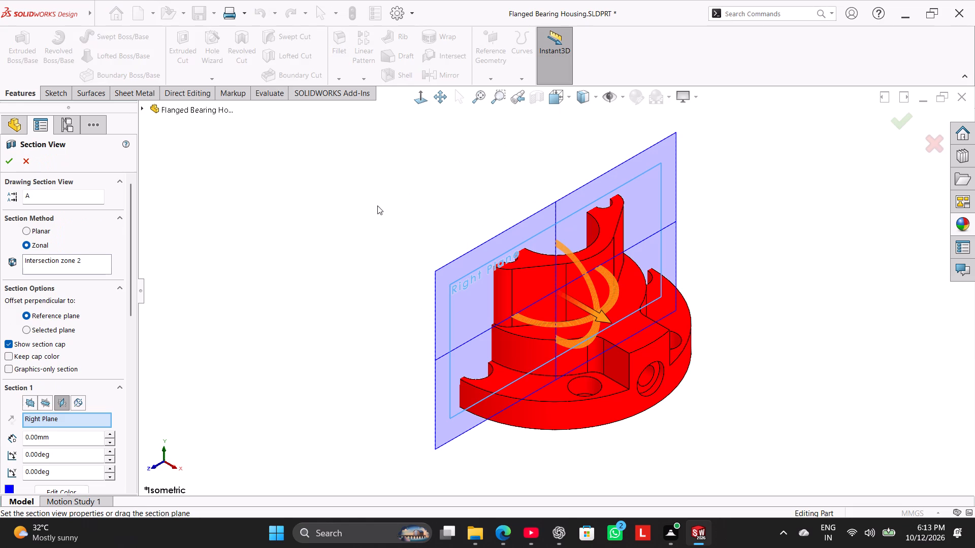
click(426, 97)
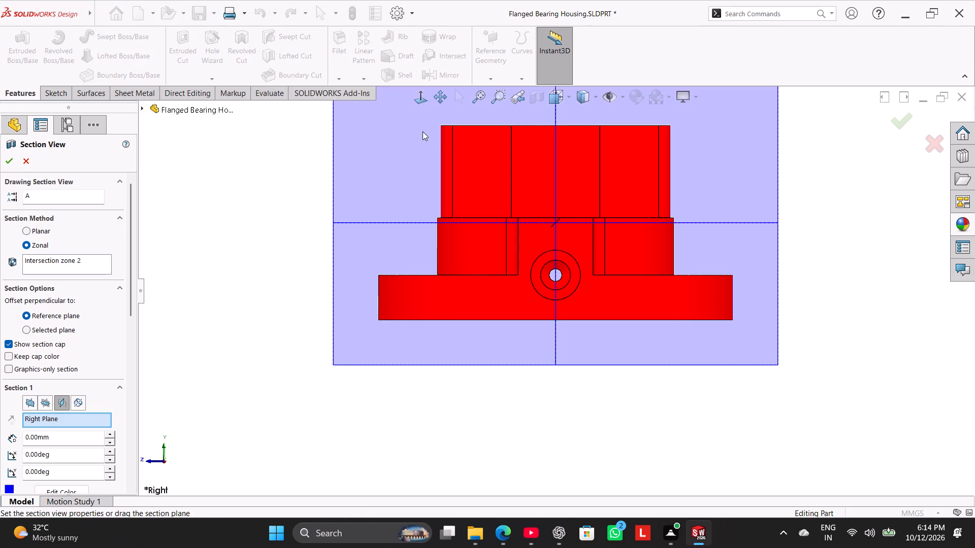
click(421, 99)
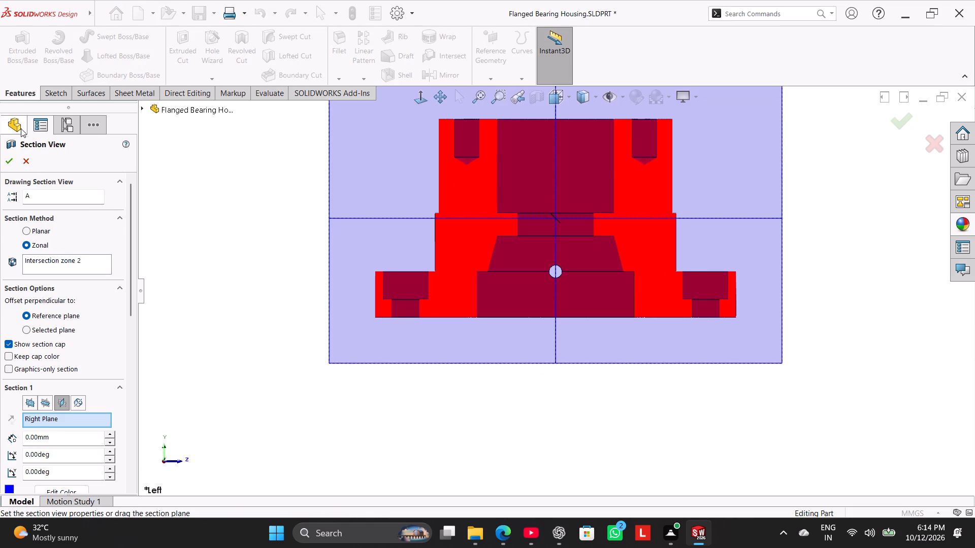
click(6, 158)
Measure the conical drill tip of one lug hole, from the cone's base edge to its point.
scroll(474, 148, down, 4)
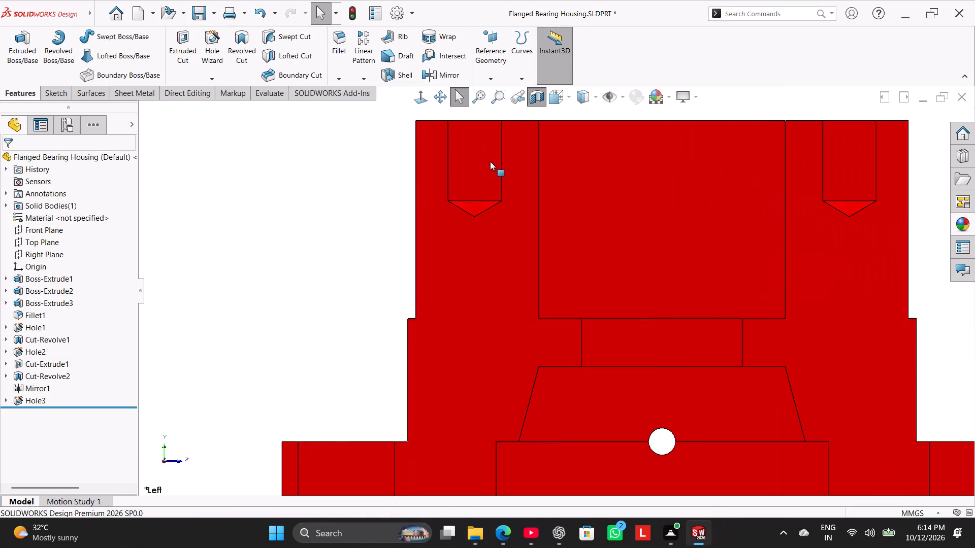
scroll(490, 161, down, 3)
click(258, 100)
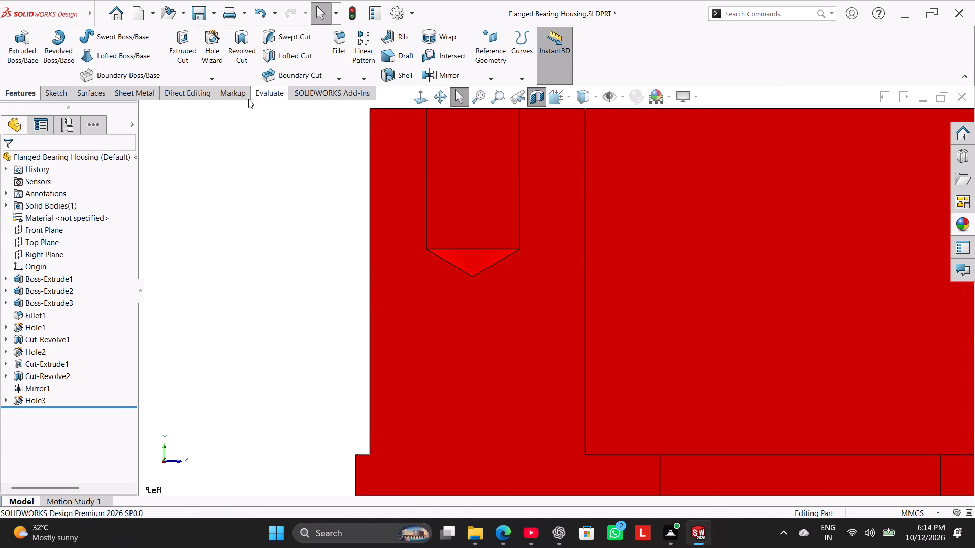
click(261, 93)
click(135, 40)
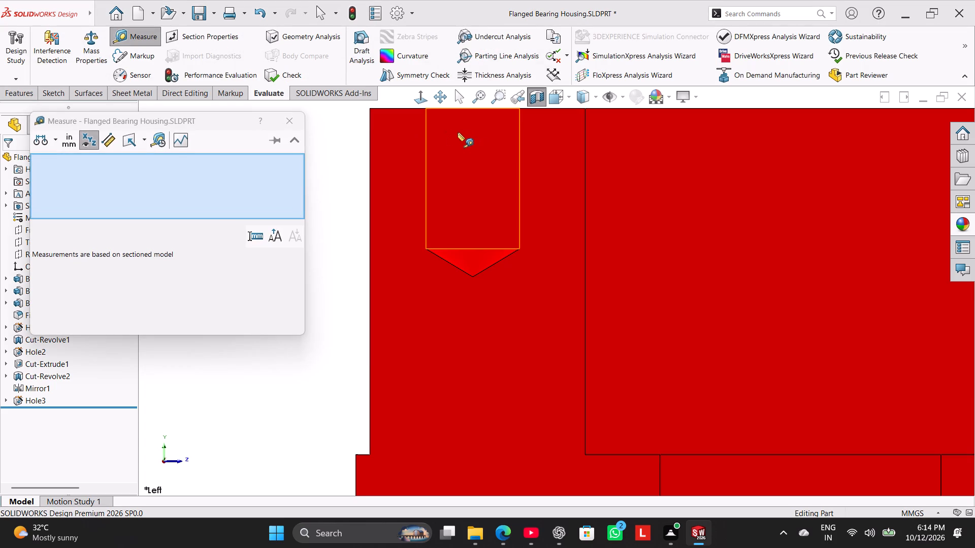
scroll(467, 157, down, 5)
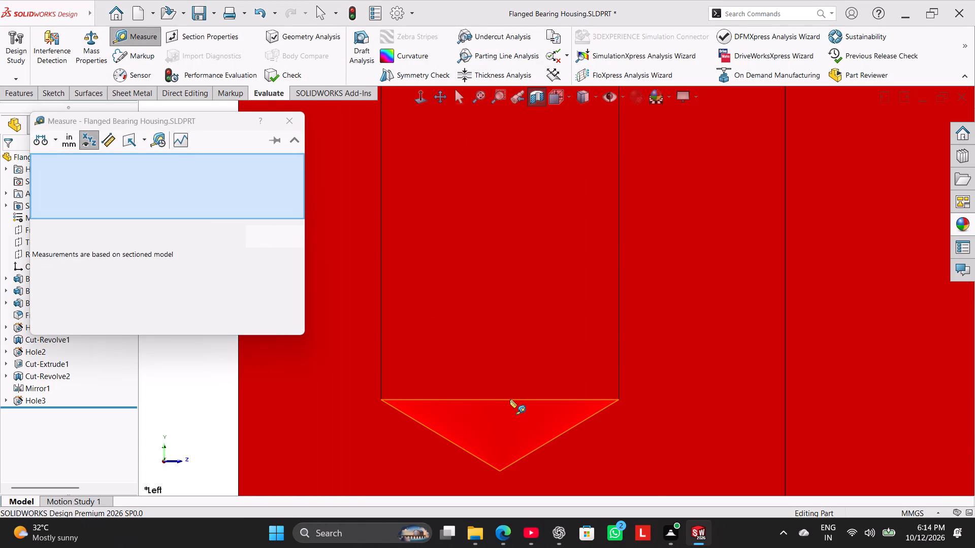
click(510, 398)
right_click(187, 188)
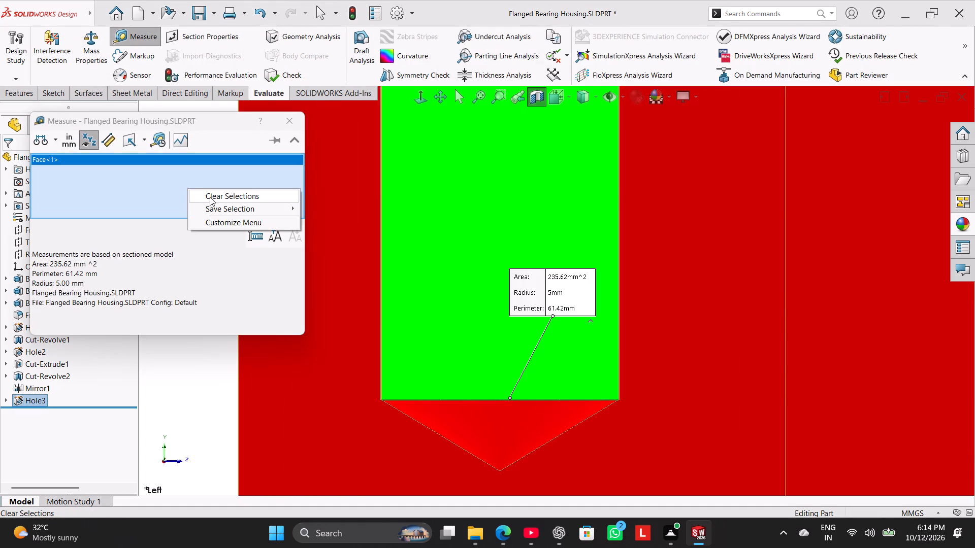
click(216, 197)
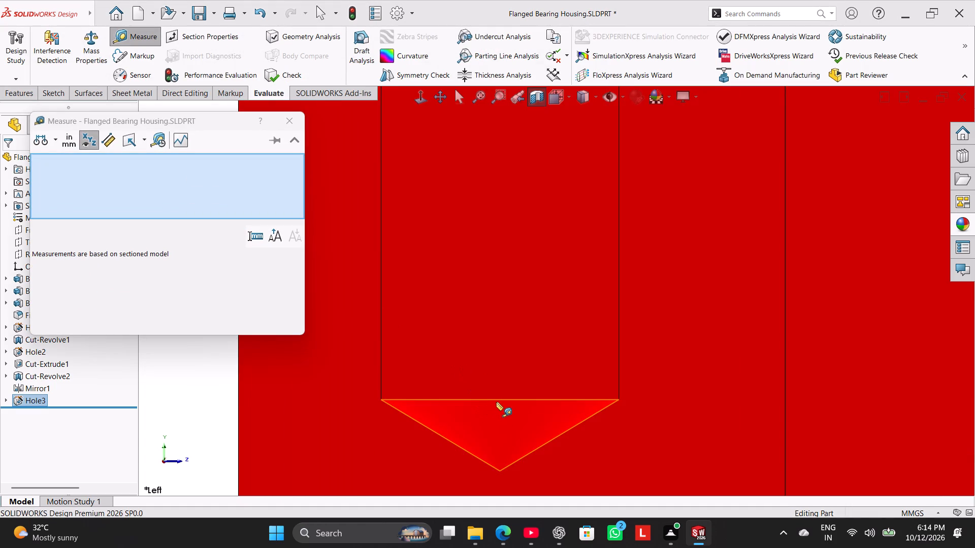
click(521, 399)
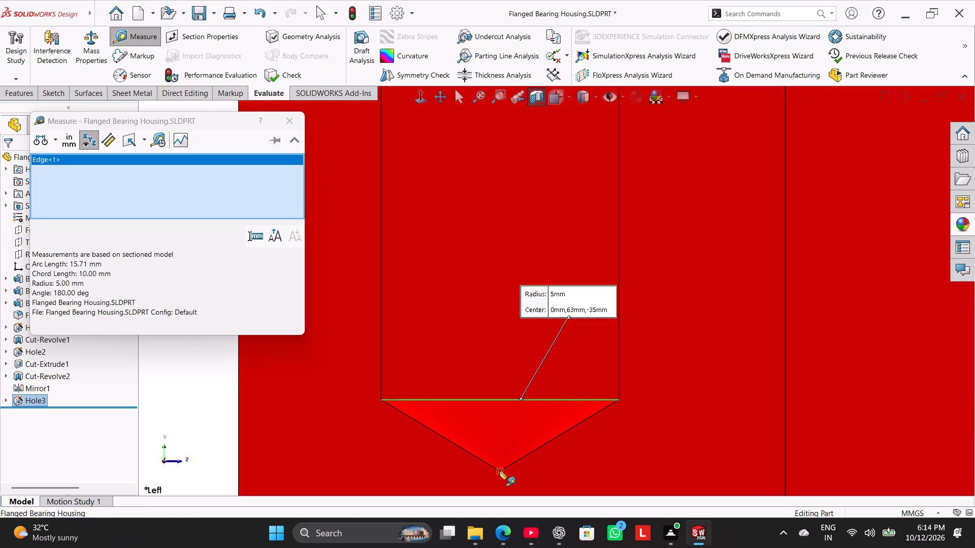
click(499, 470)
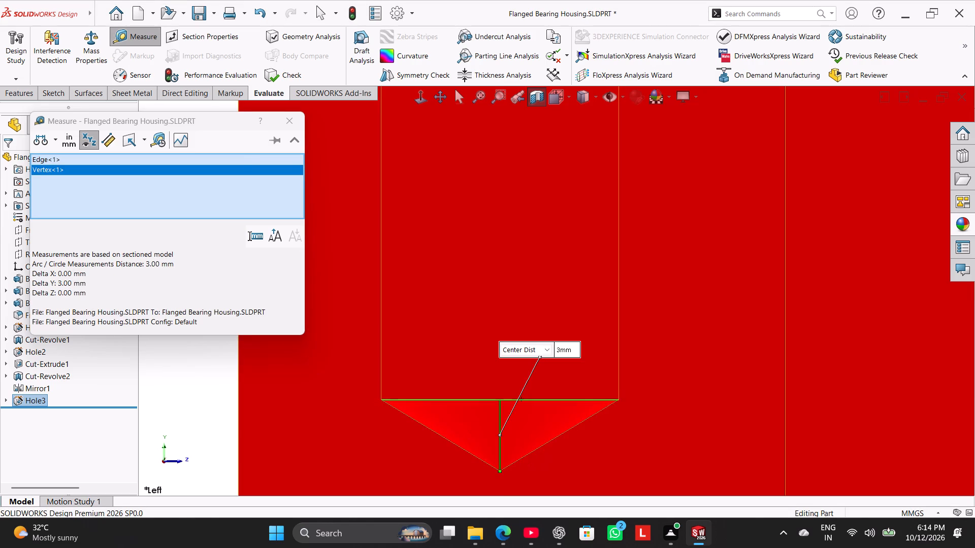
click(290, 128)
scroll(473, 322, up, 6)
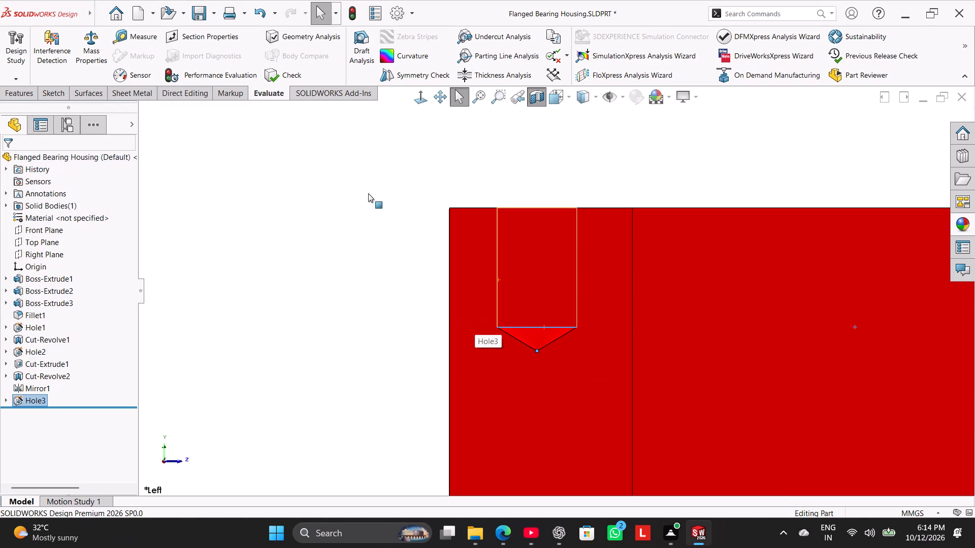
click(368, 193)
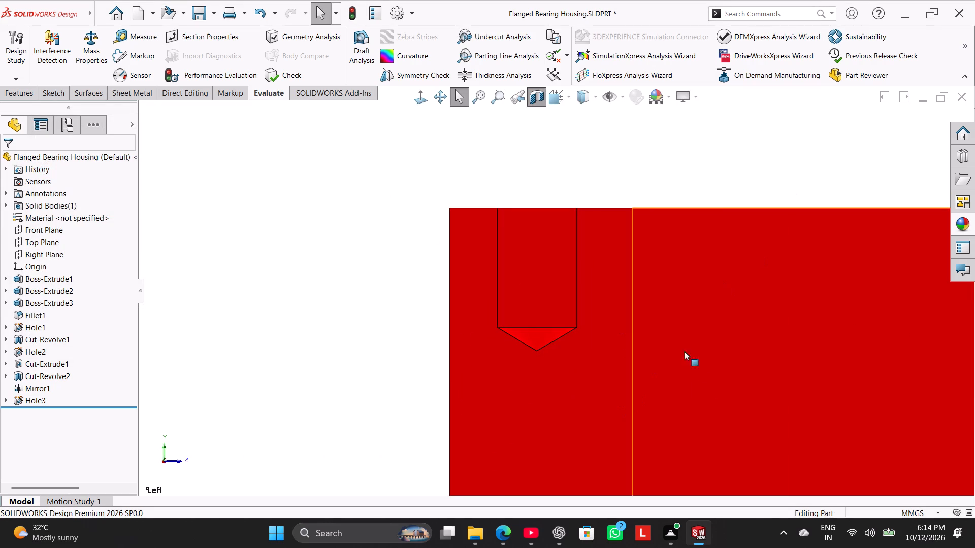
scroll(734, 403, up, 4)
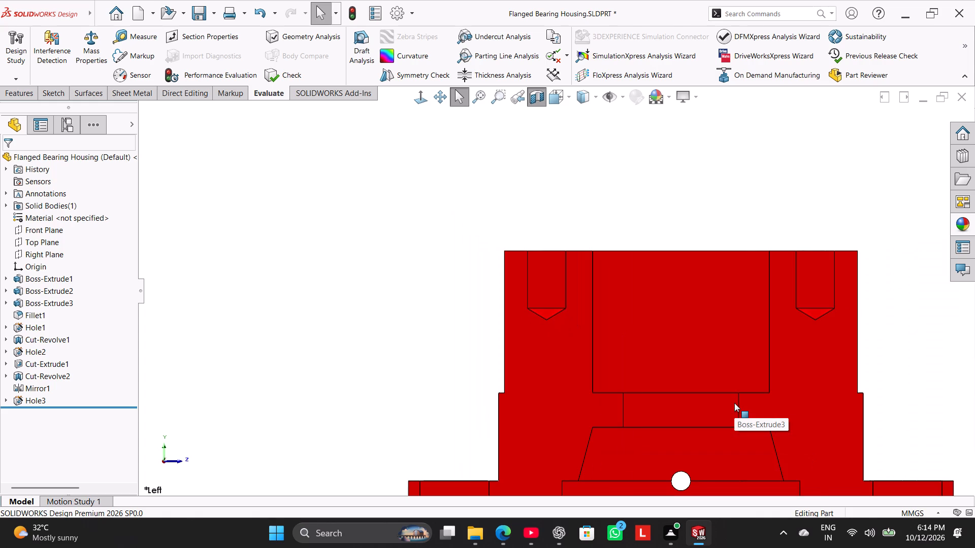
Show the whole housing in isometric view with the section view turned off.
scroll(734, 403, up, 3)
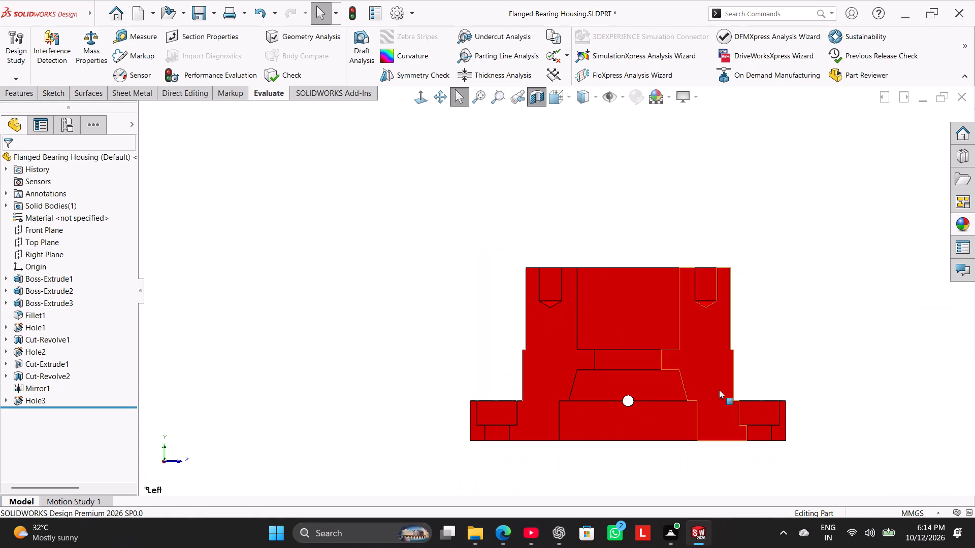
right_drag(393, 295, 464, 208)
click(540, 95)
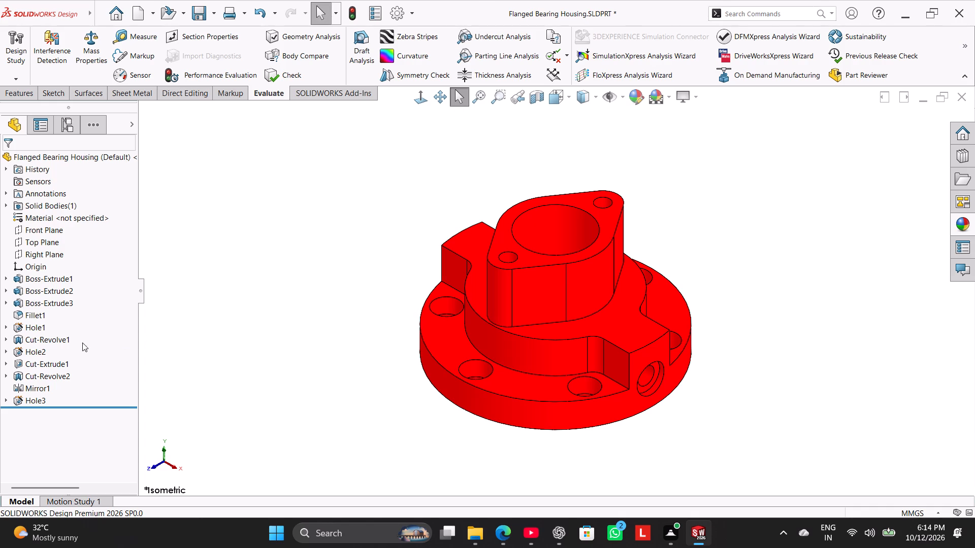
Start a legacy simple hole with a 5 mm diameter and the Up To Next end condition.
click(25, 99)
click(50, 95)
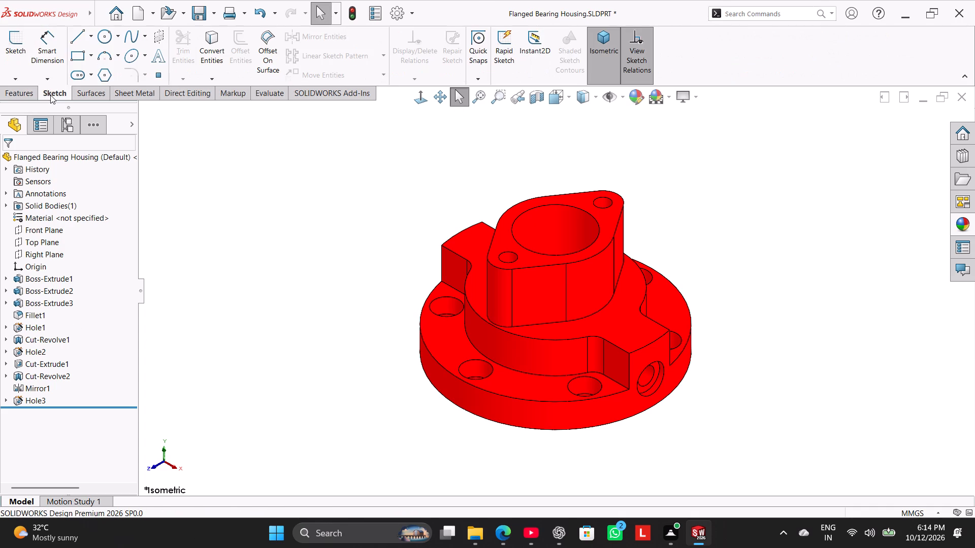
click(20, 91)
click(214, 59)
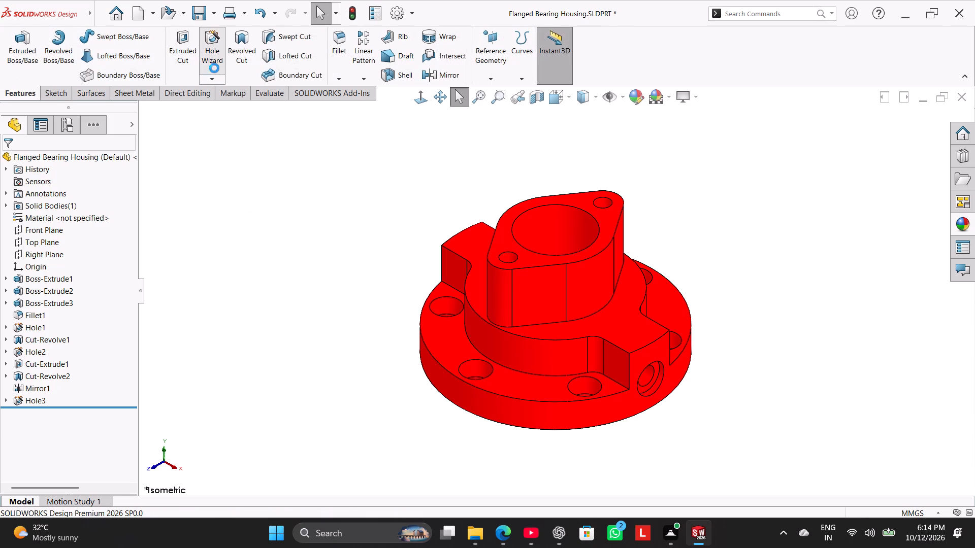
click(83, 243)
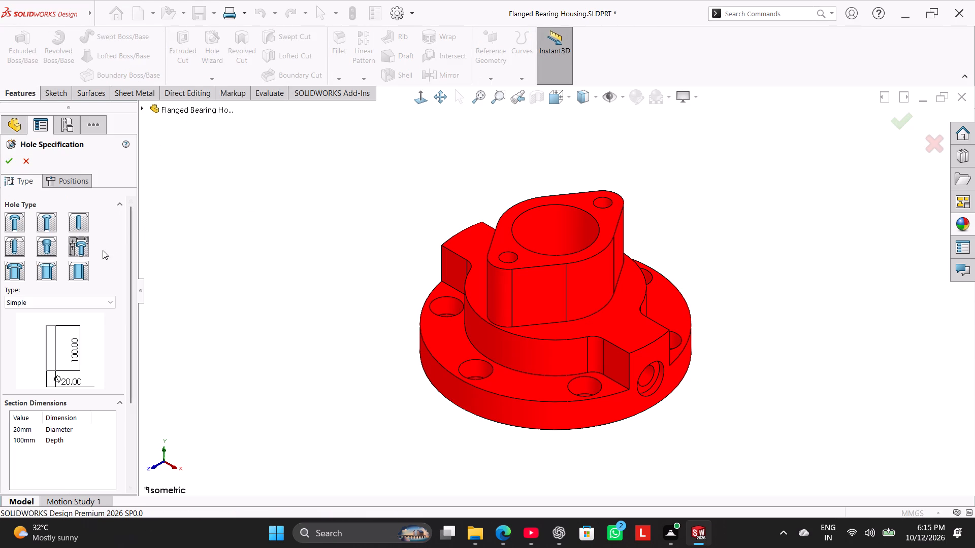
click(97, 301)
click(97, 302)
drag(127, 314, 128, 332)
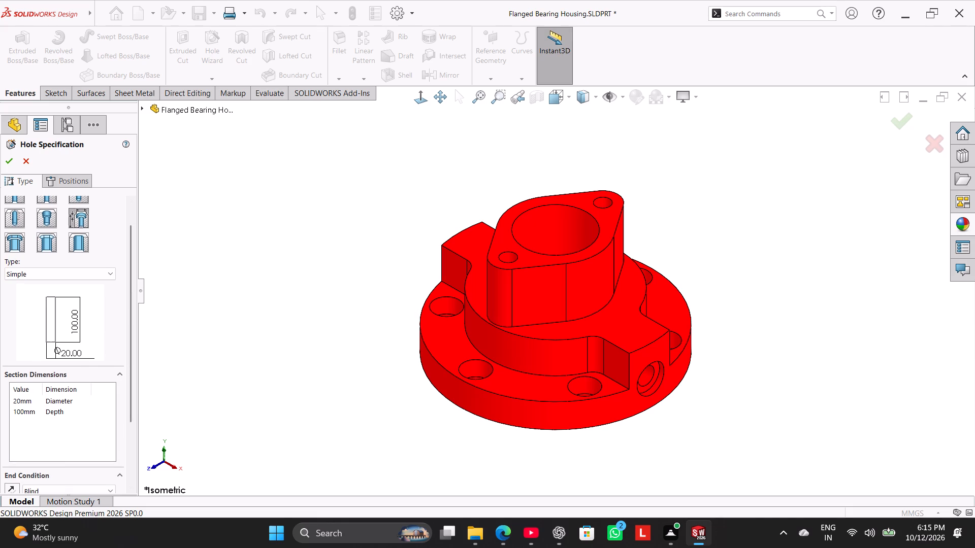
double_click(34, 398)
key(5)
key(Return)
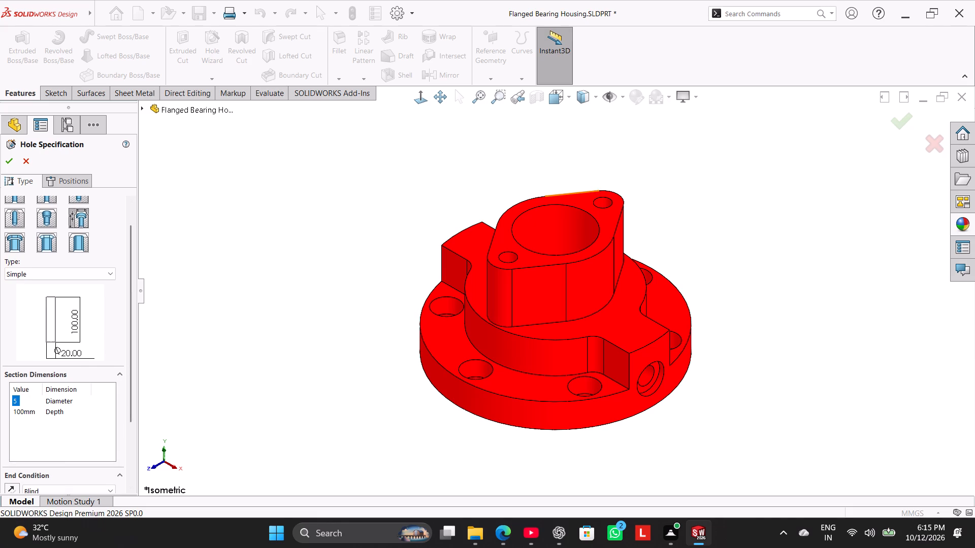
double_click(34, 413)
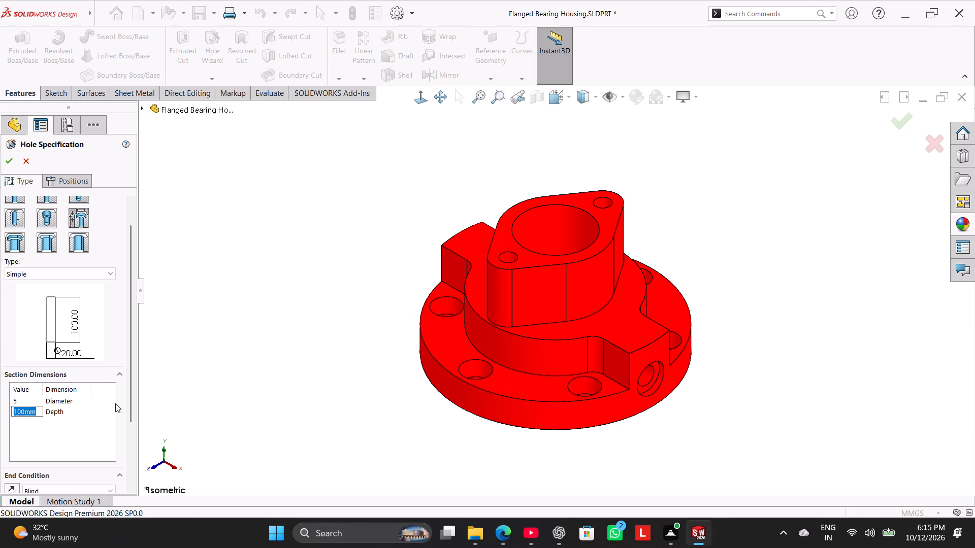
drag(129, 416, 136, 456)
click(69, 434)
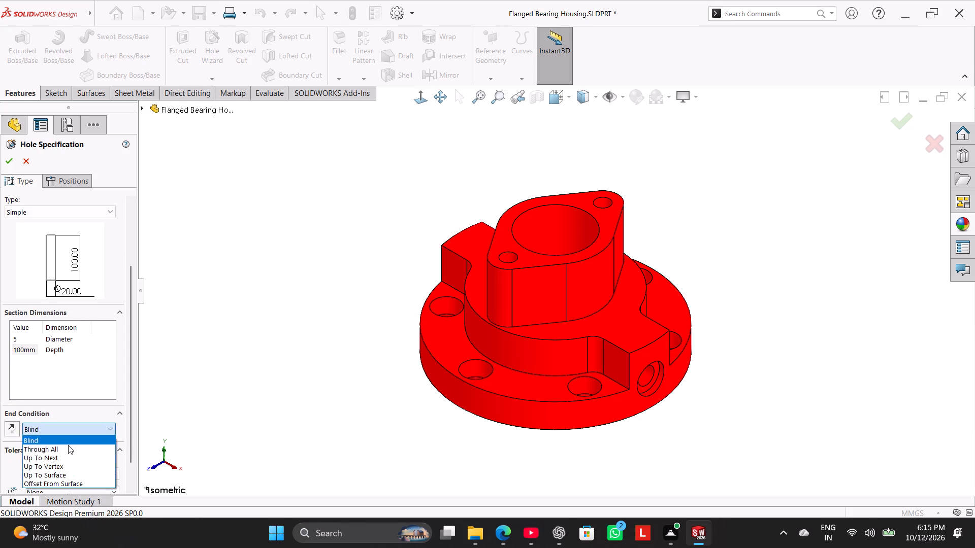
click(68, 454)
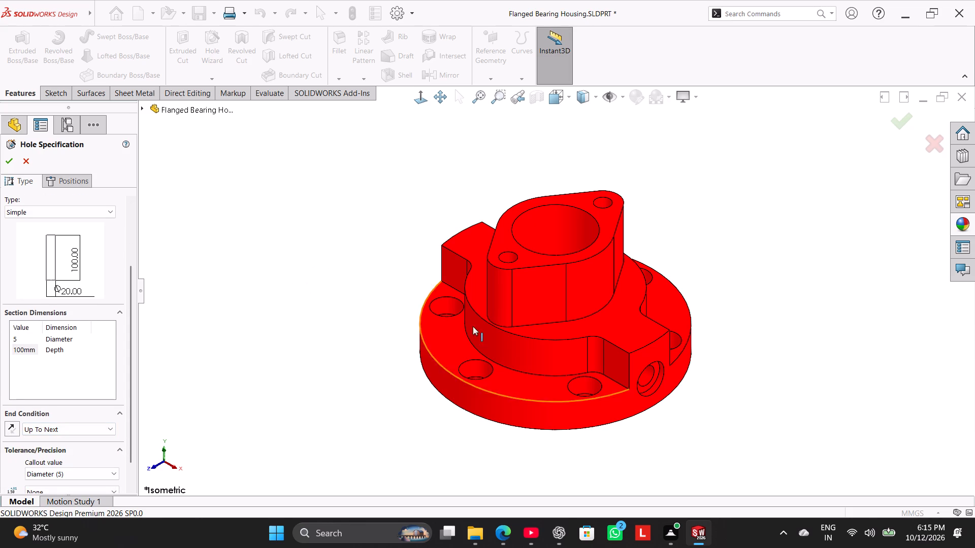
Place two hole points on the side lugs' top face, about 54 mm and 51 mm from the origin on opposite sides.
click(623, 318)
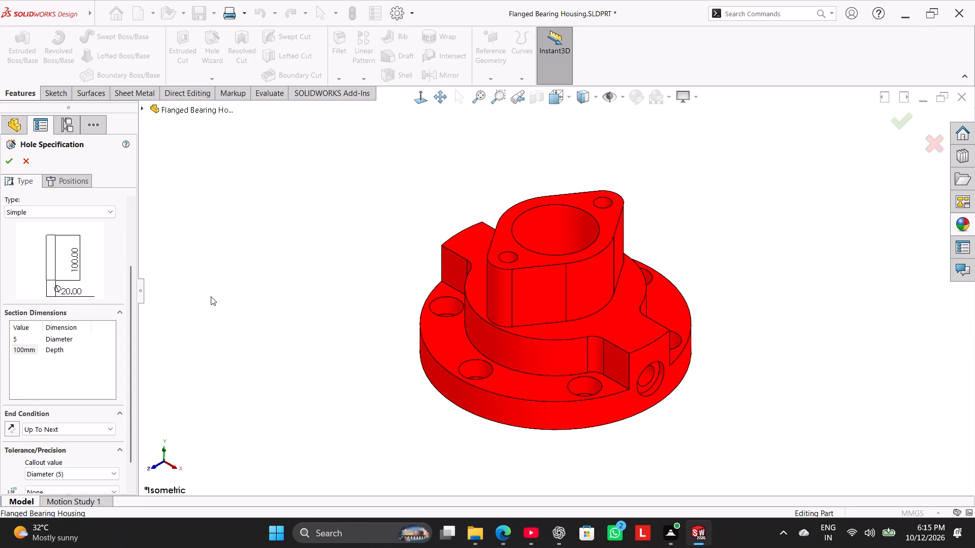
click(70, 187)
click(615, 326)
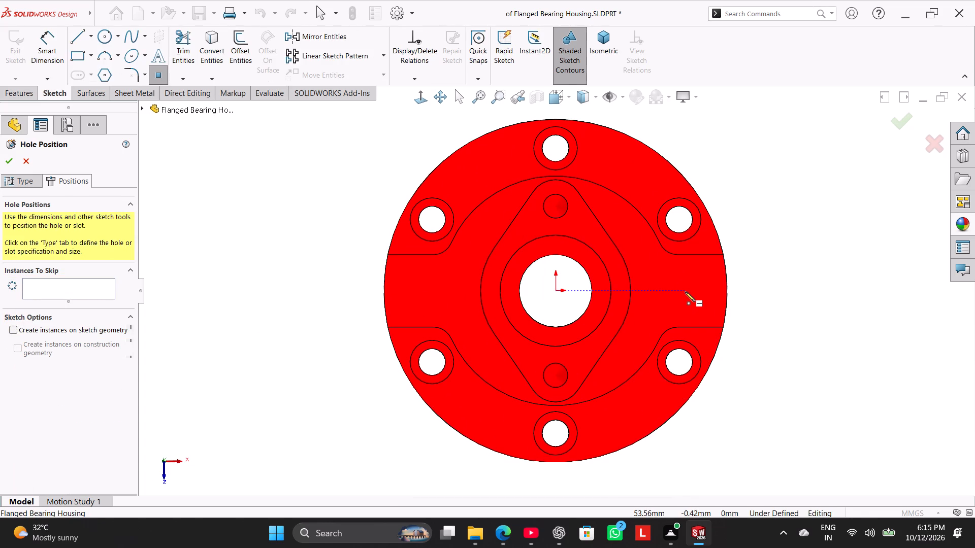
click(685, 292)
click(432, 294)
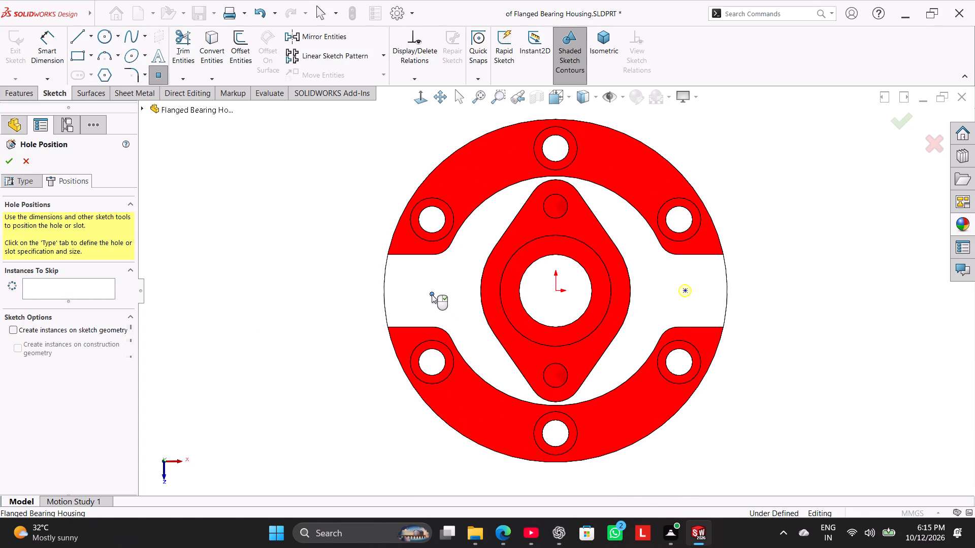
Dimension the horizontal spacing between the two hole points as 92 mm.
click(40, 53)
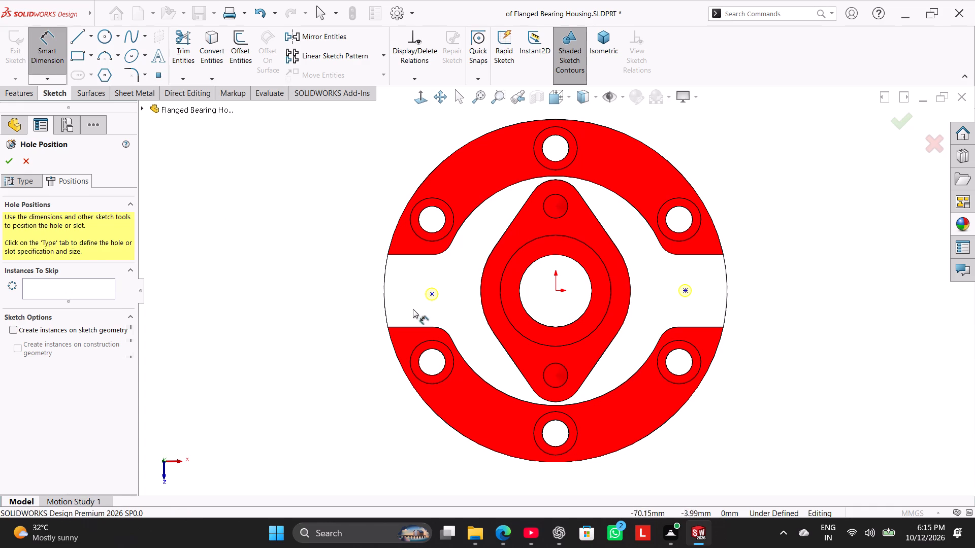
click(433, 295)
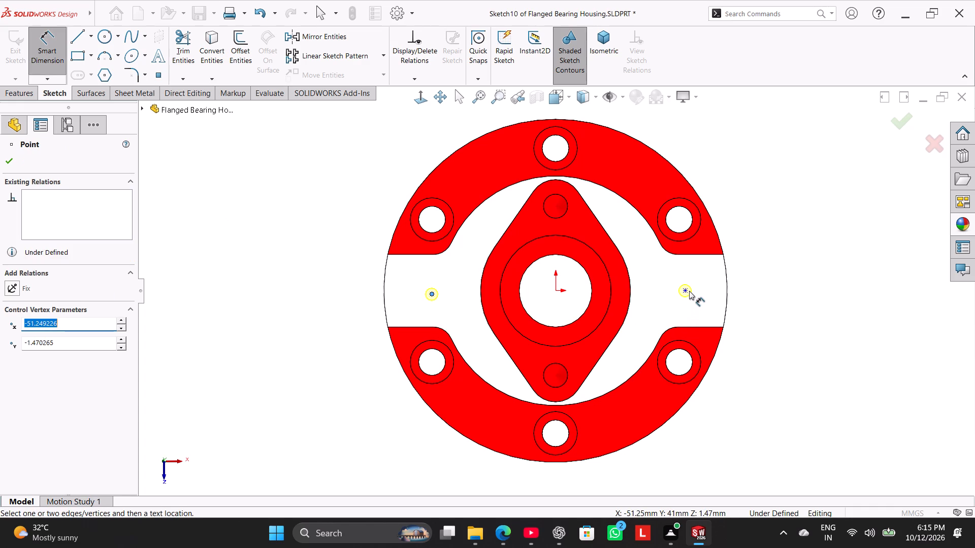
click(685, 290)
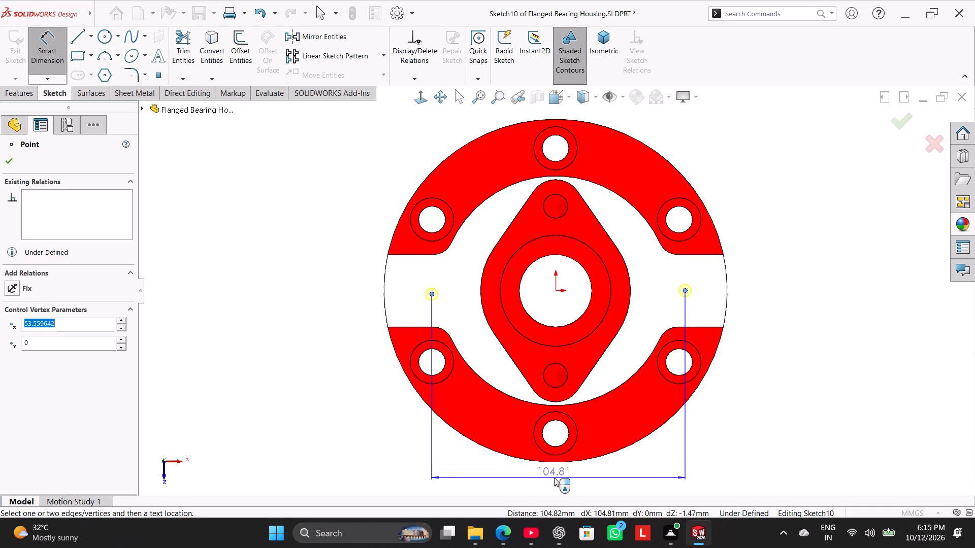
click(549, 481)
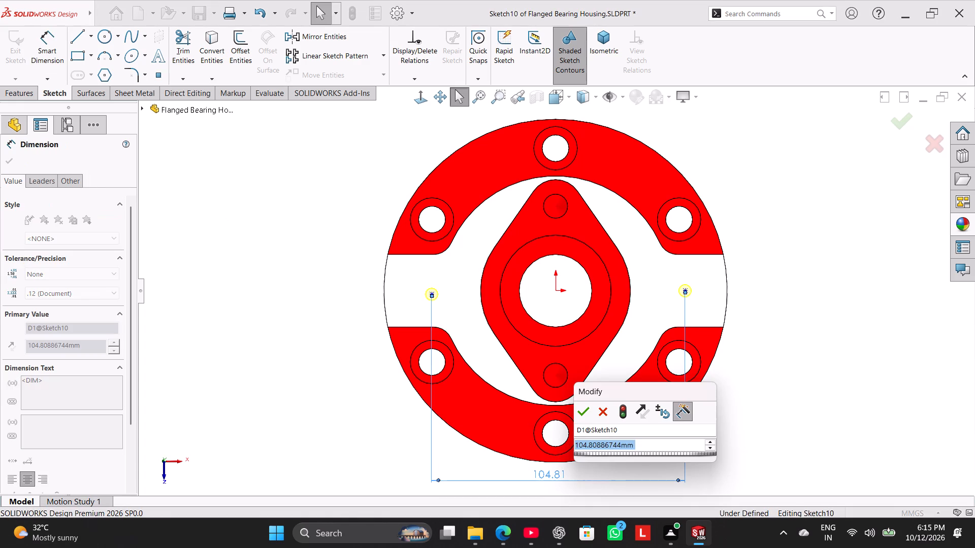
text(92)
key(Return)
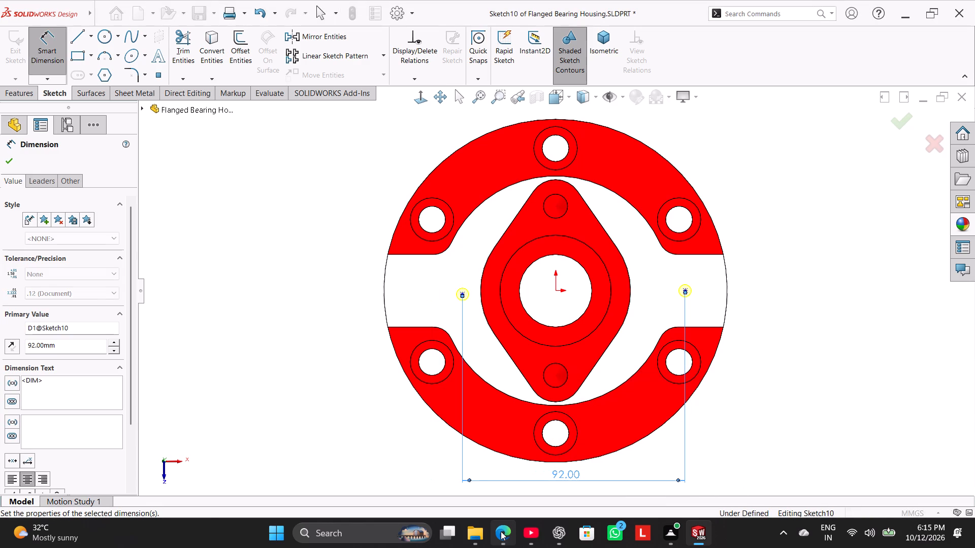
right_click(840, 265)
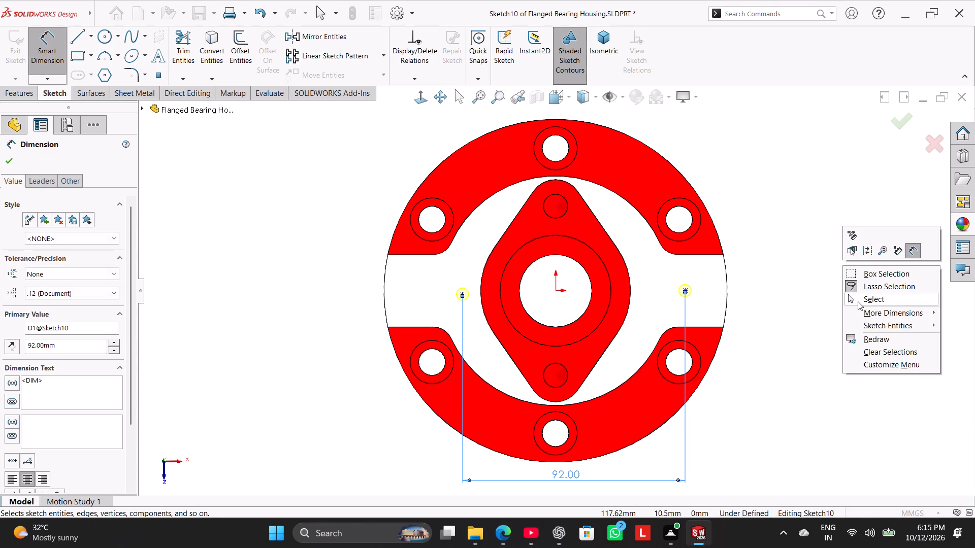
click(858, 298)
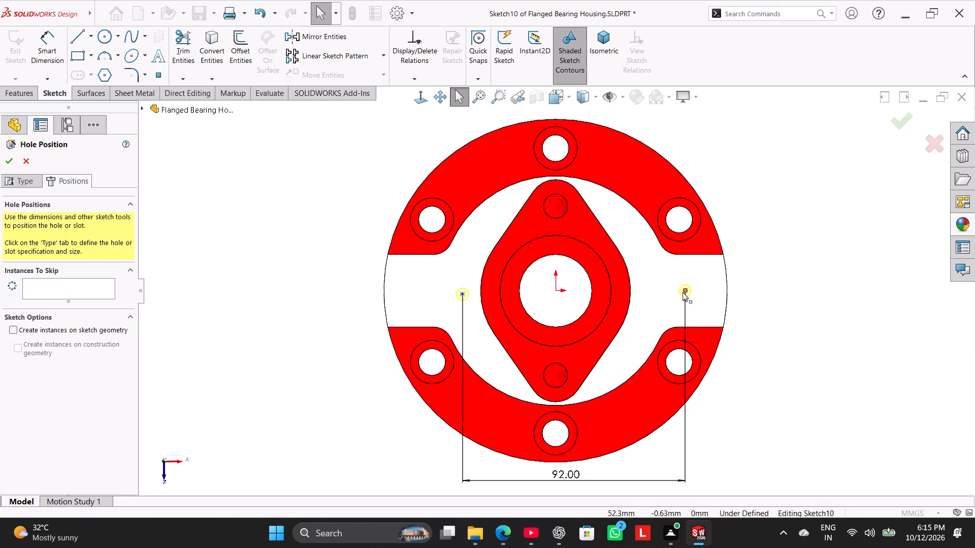
Add a Horizontal relation between the origin and the hole point on the positive X side.
ctrl+click(682, 292)
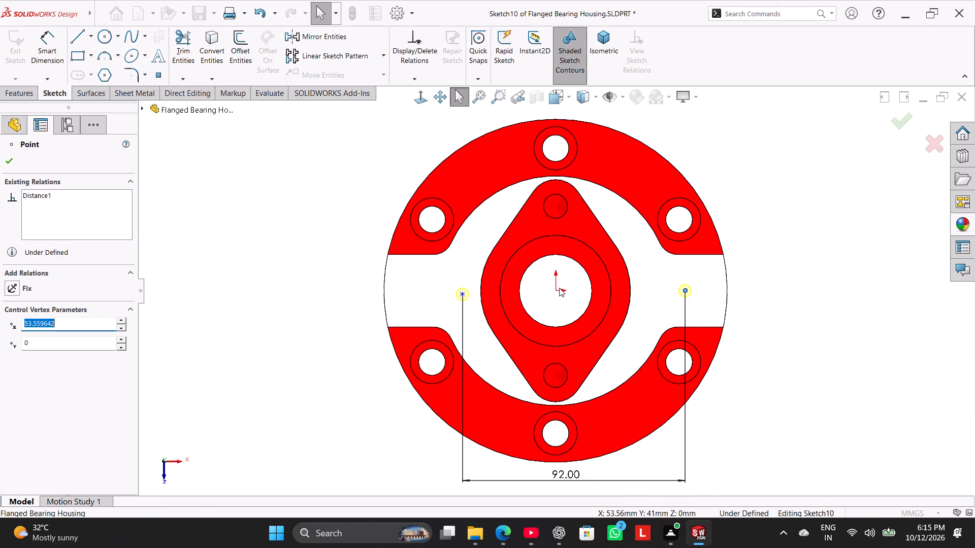
ctrl+click(554, 289)
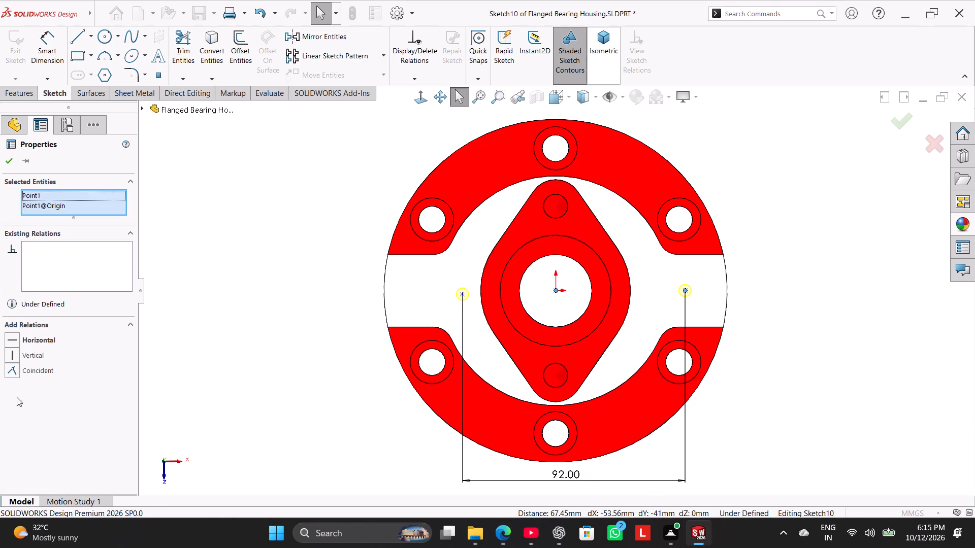
click(31, 343)
click(208, 278)
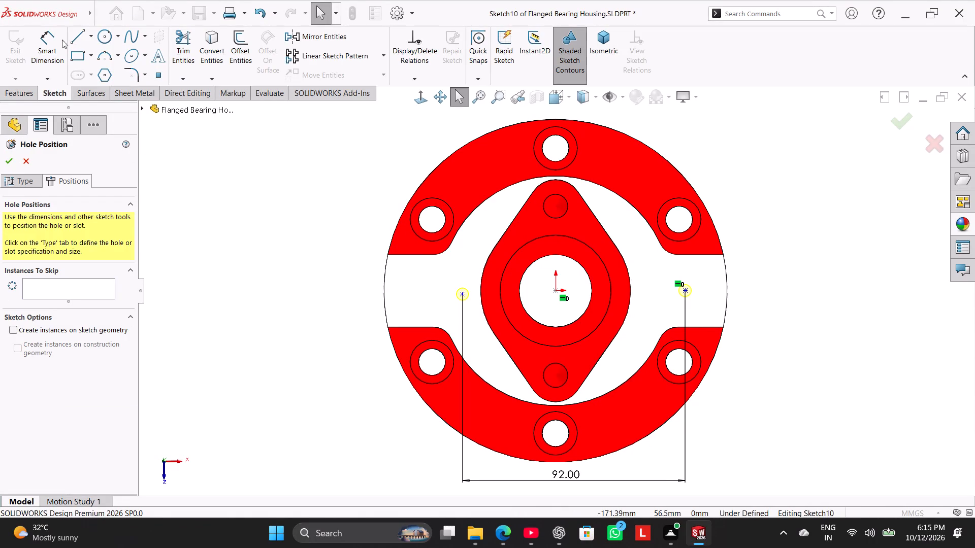
Draw a vertical construction centerline from the origin to the edge of the central bore.
click(89, 39)
click(96, 62)
click(558, 290)
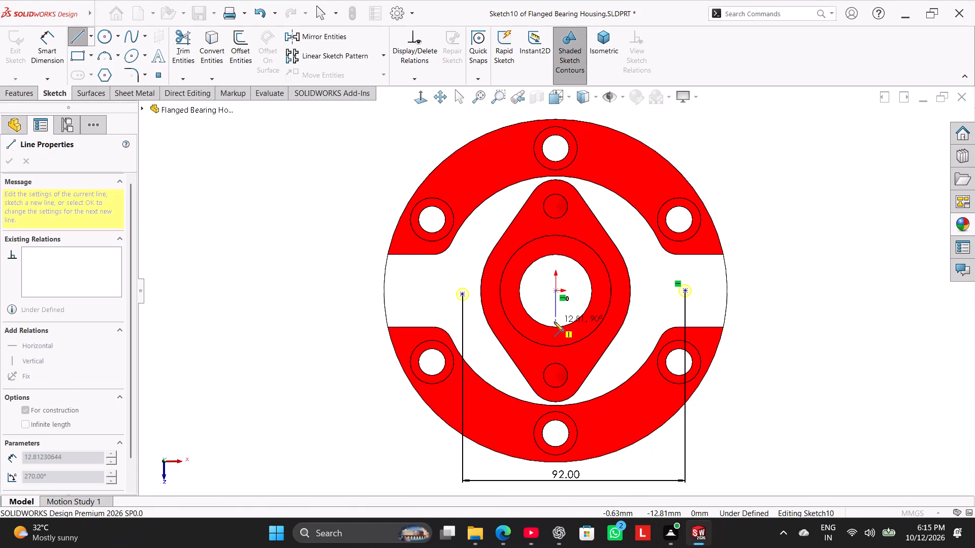
click(555, 328)
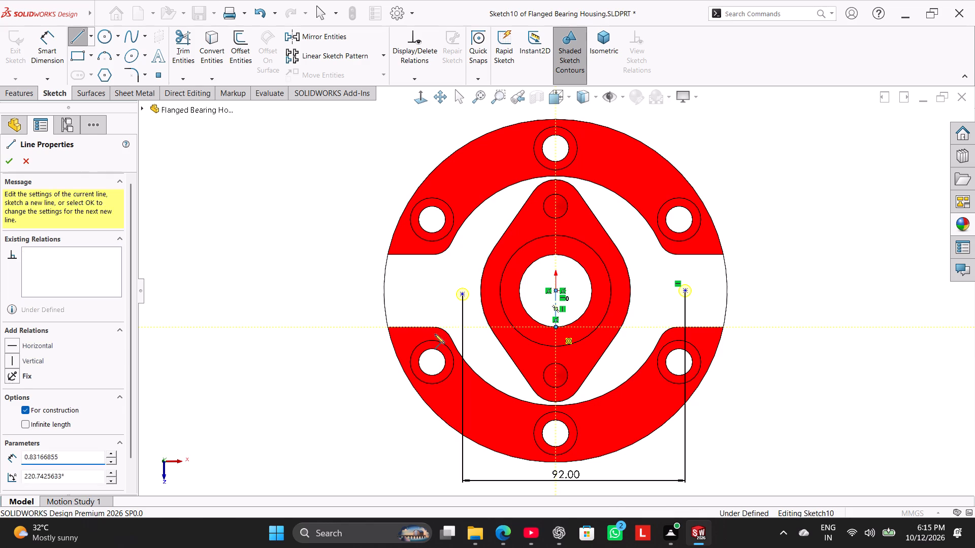
right_click(217, 275)
click(246, 281)
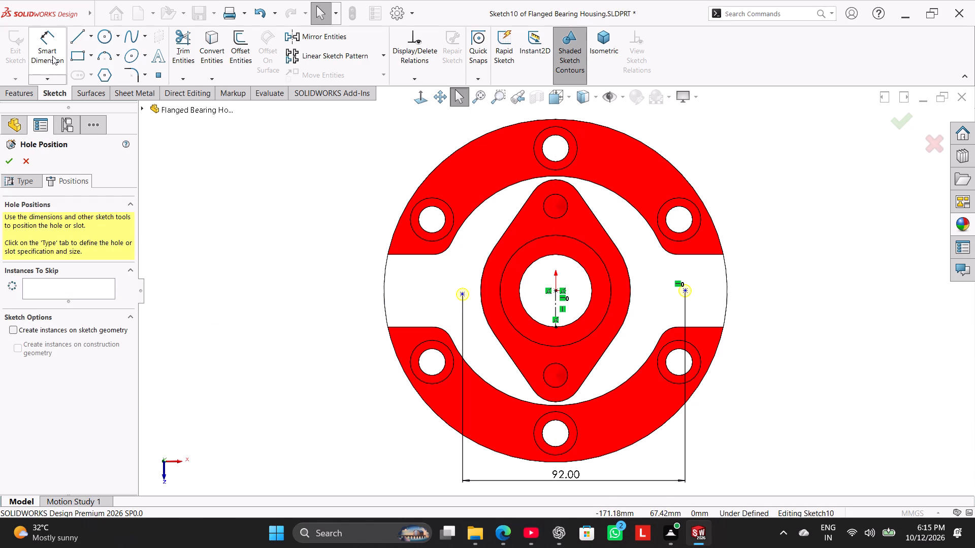
Make the two hole points symmetric about the vertical centerline and complete the 5 mm hole feature.
ctrl+click(464, 294)
ctrl+click(558, 312)
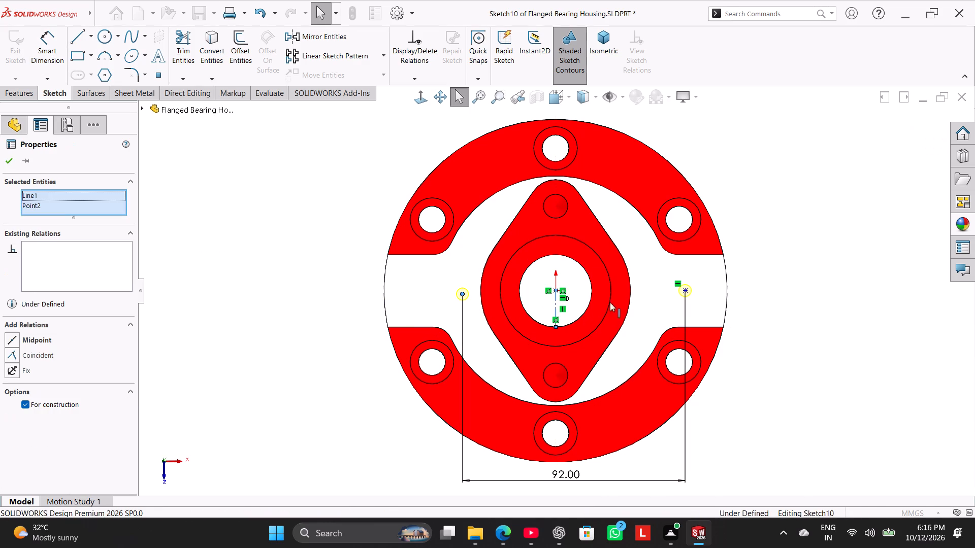
ctrl+click(687, 291)
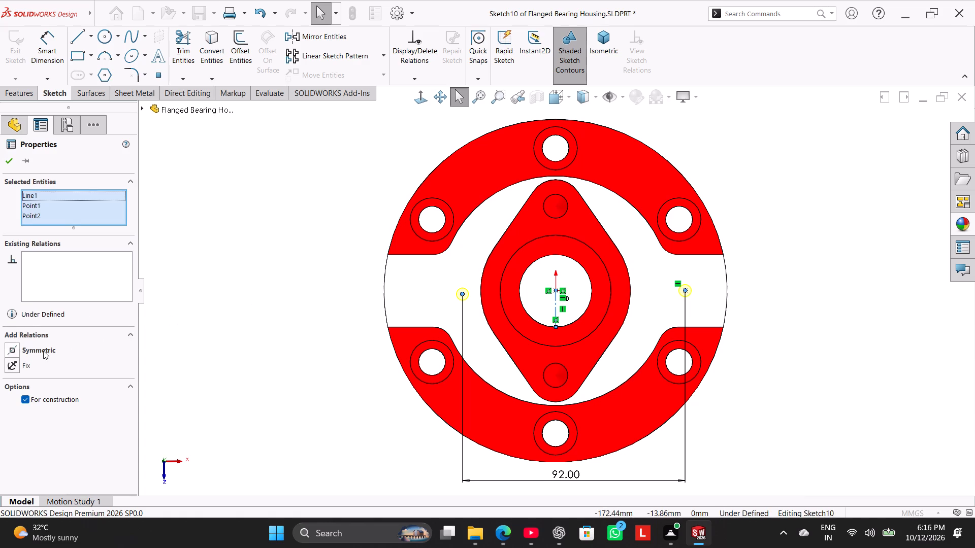
click(23, 350)
click(209, 320)
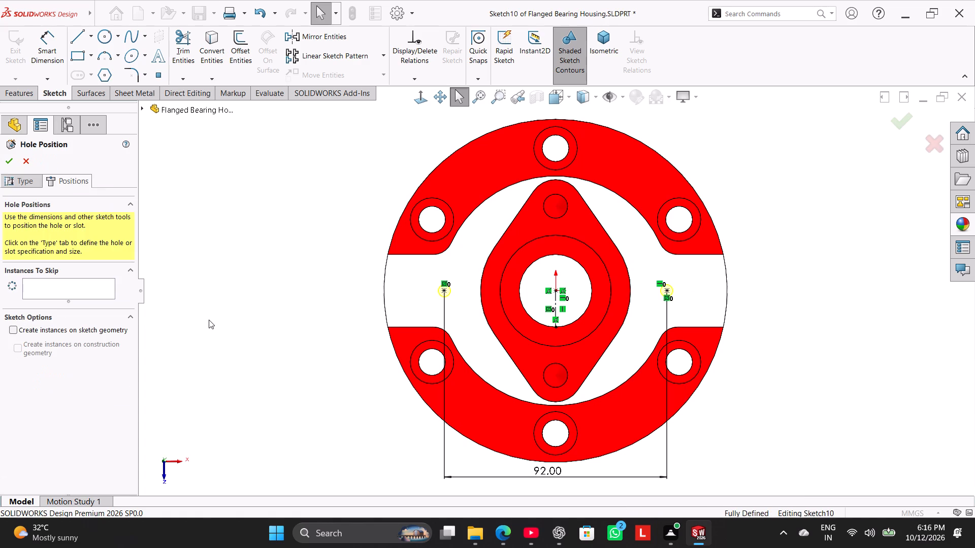
click(10, 163)
Section the housing through the Right Plane and inspect the stepped bore, lug holes and counterbored flange holes, then close the section.
right_drag(229, 350, 322, 272)
click(265, 311)
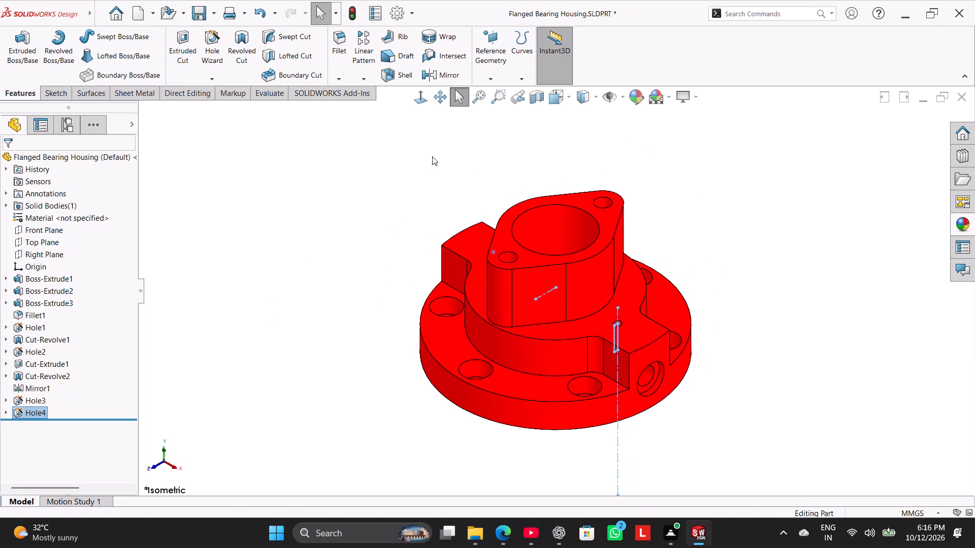
click(535, 98)
middle_drag(286, 332, 318, 332)
click(412, 103)
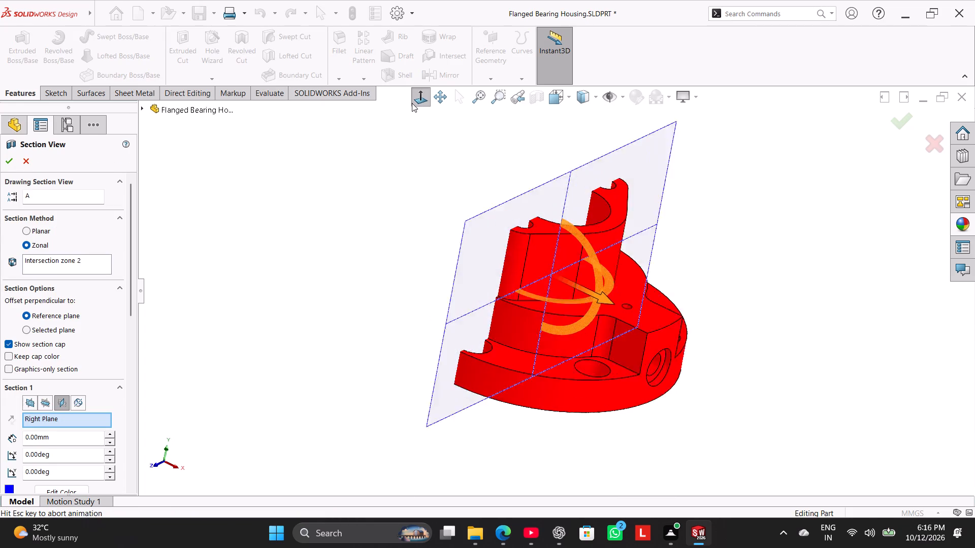
click(416, 100)
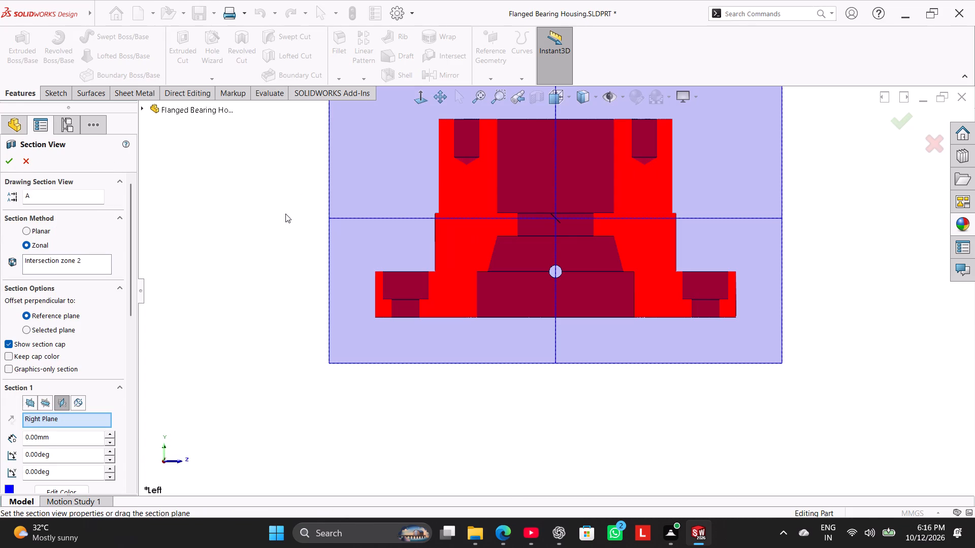
click(209, 244)
click(213, 244)
click(10, 161)
click(145, 265)
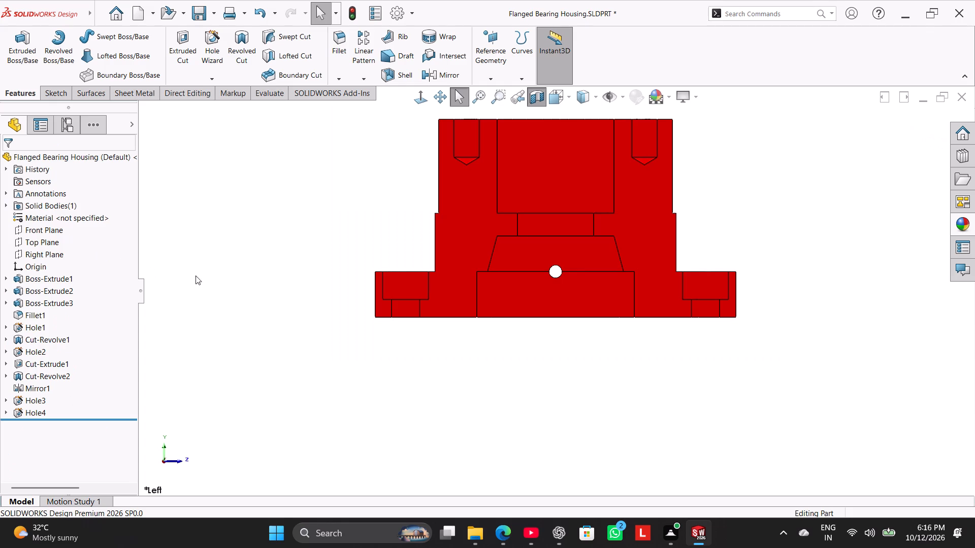
middle_drag(202, 281, 200, 314)
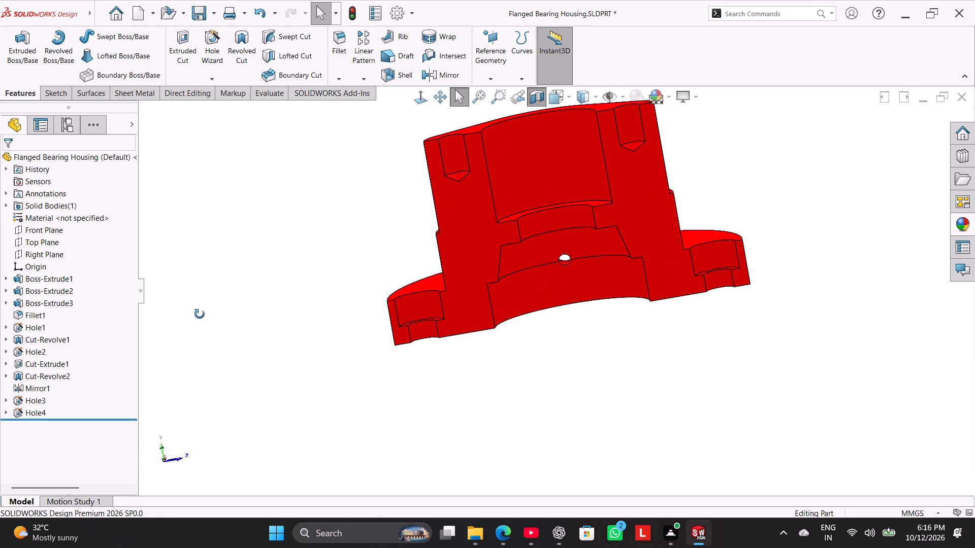
middle_drag(200, 314, 263, 414)
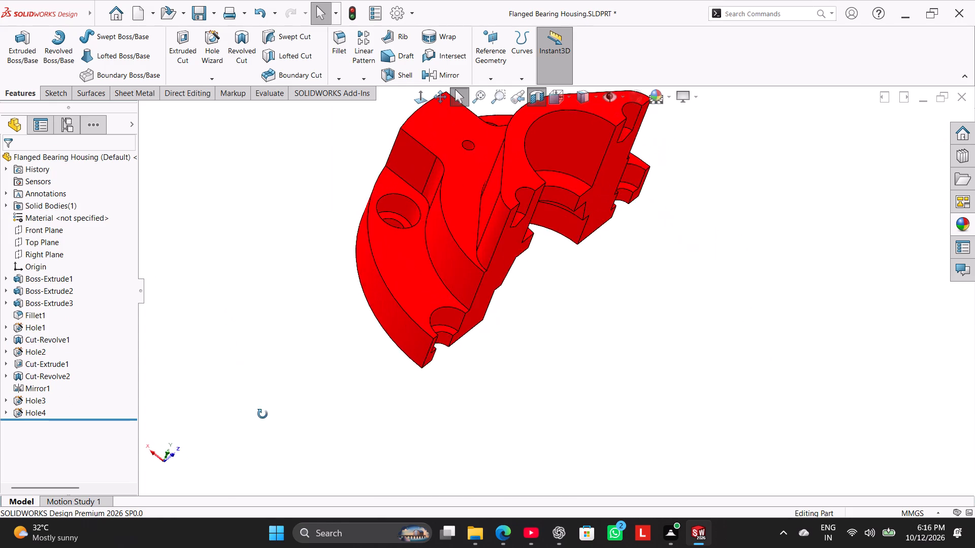
middle_drag(263, 414, 213, 378)
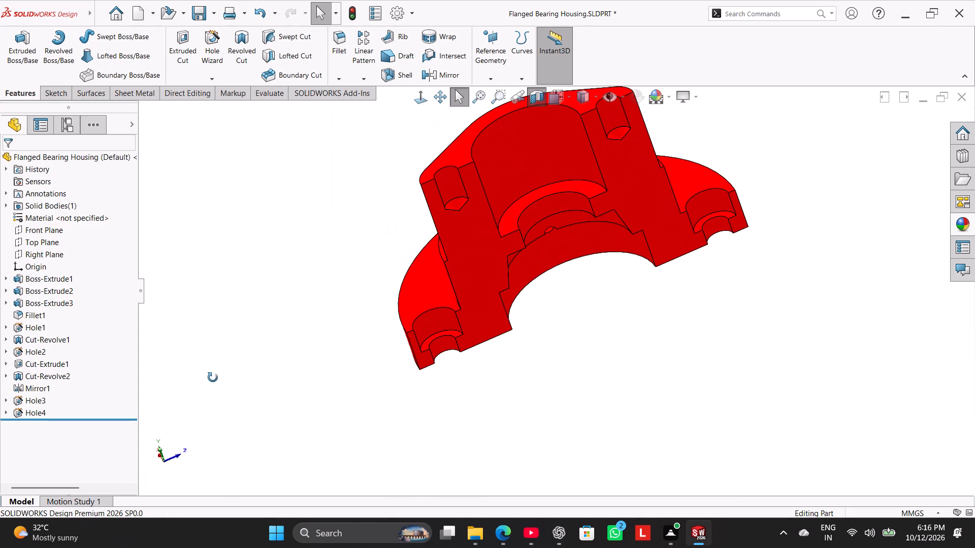
middle_drag(213, 378, 183, 324)
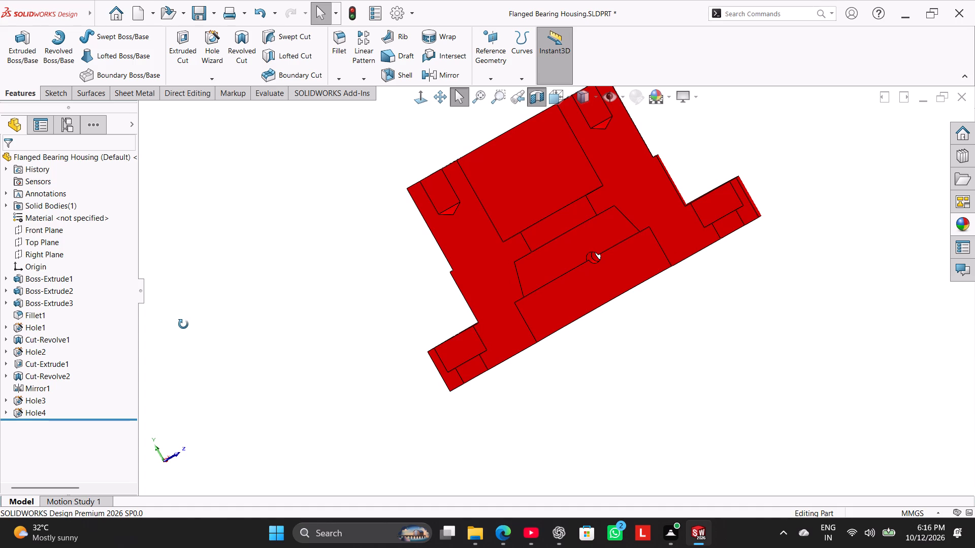
middle_drag(183, 324, 301, 323)
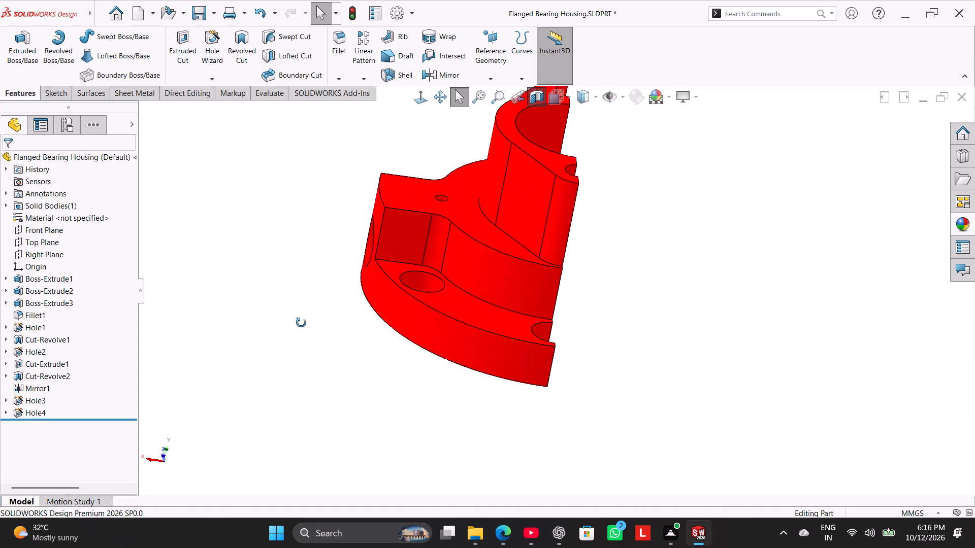
middle_drag(301, 323, 306, 322)
click(530, 99)
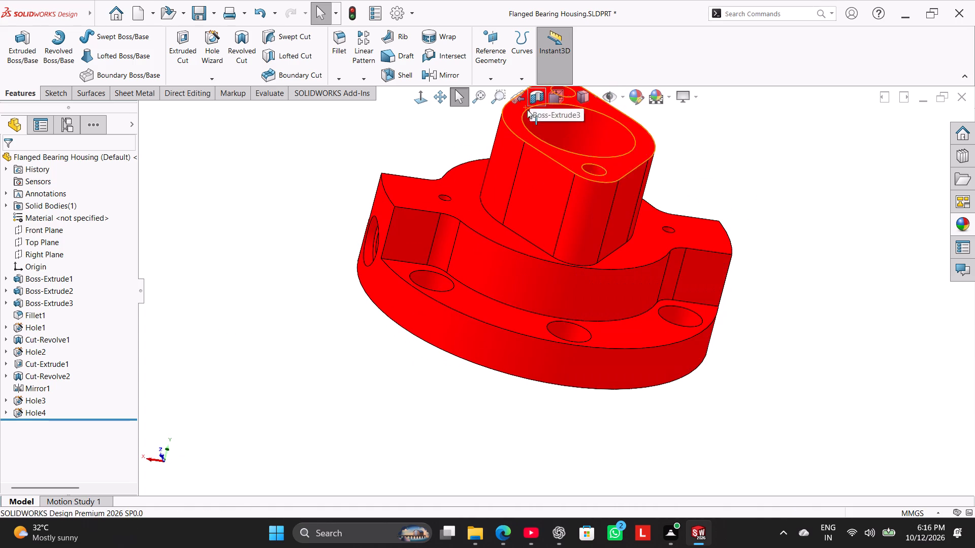
Section the housing through the Front Plane, inspect where the 5 mm holes meet the cross-holes, and restore the full model.
click(538, 92)
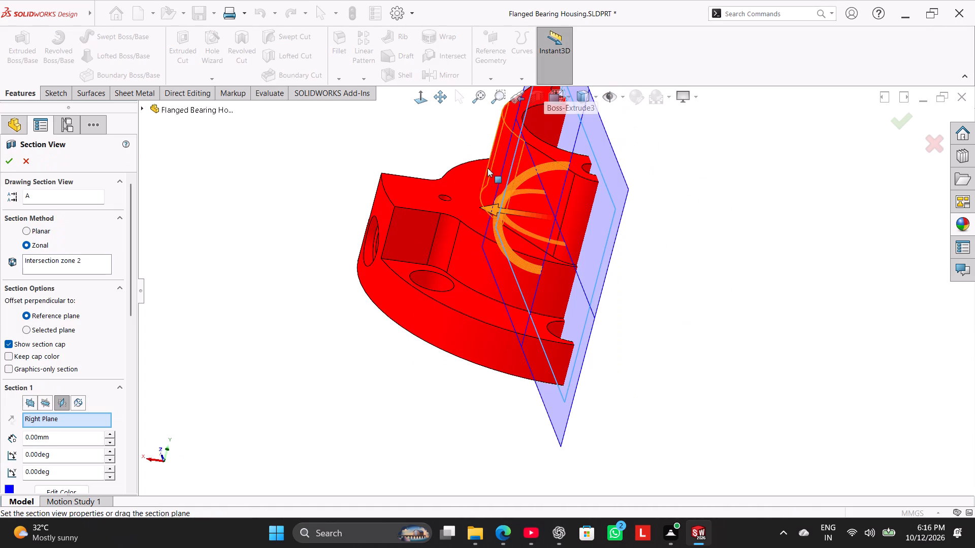
click(59, 403)
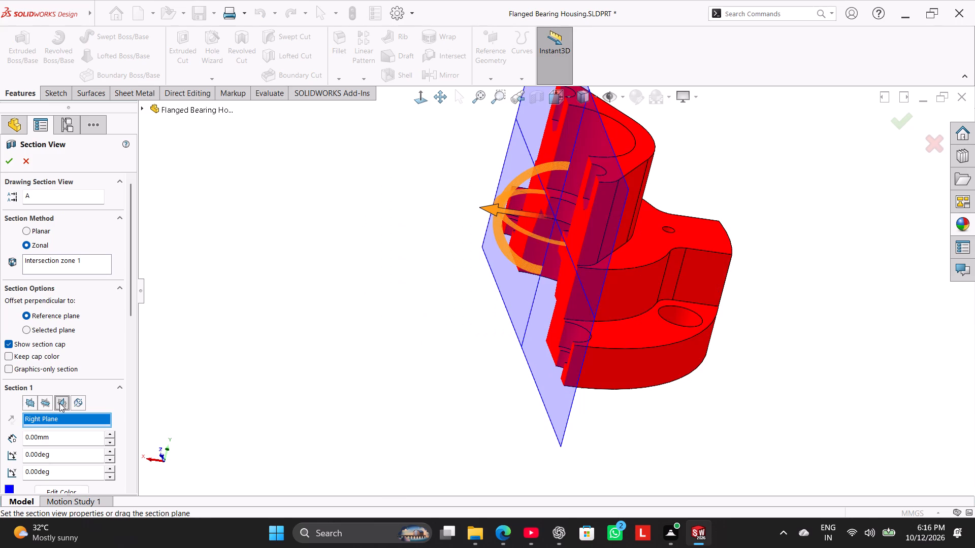
click(59, 403)
click(59, 403)
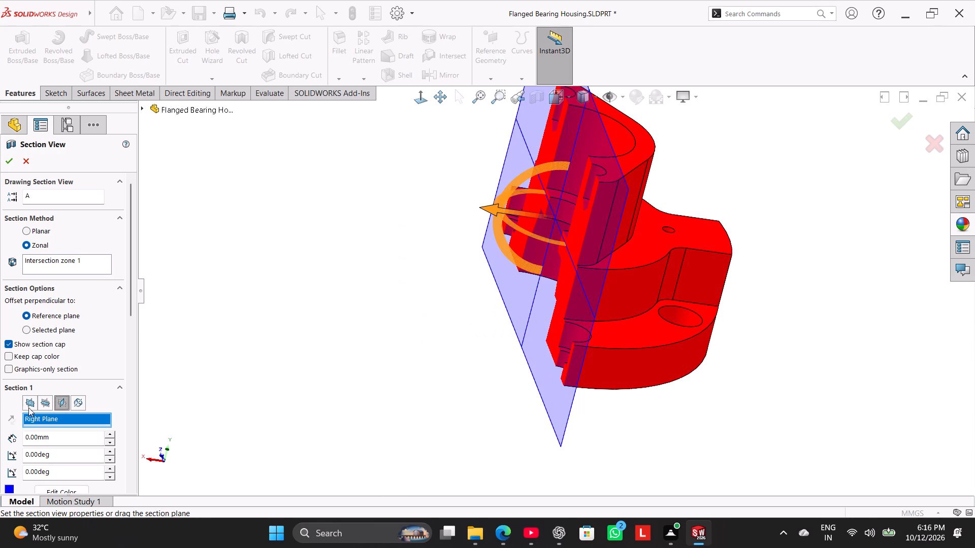
click(29, 402)
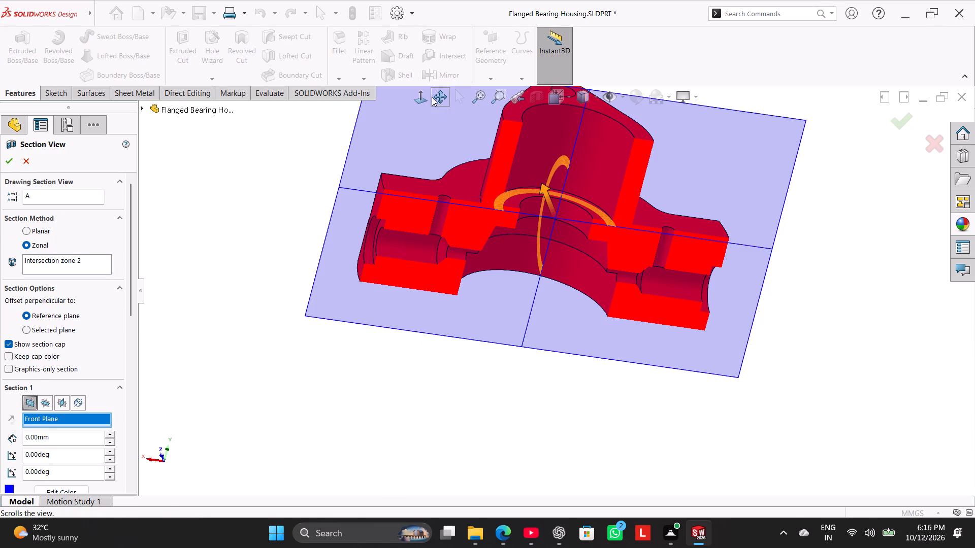
click(425, 95)
click(409, 98)
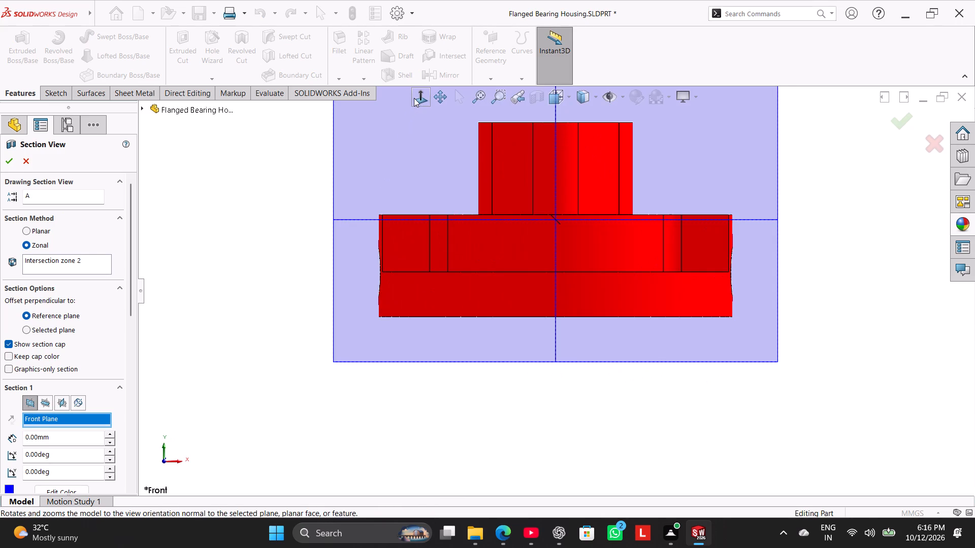
click(414, 98)
click(9, 157)
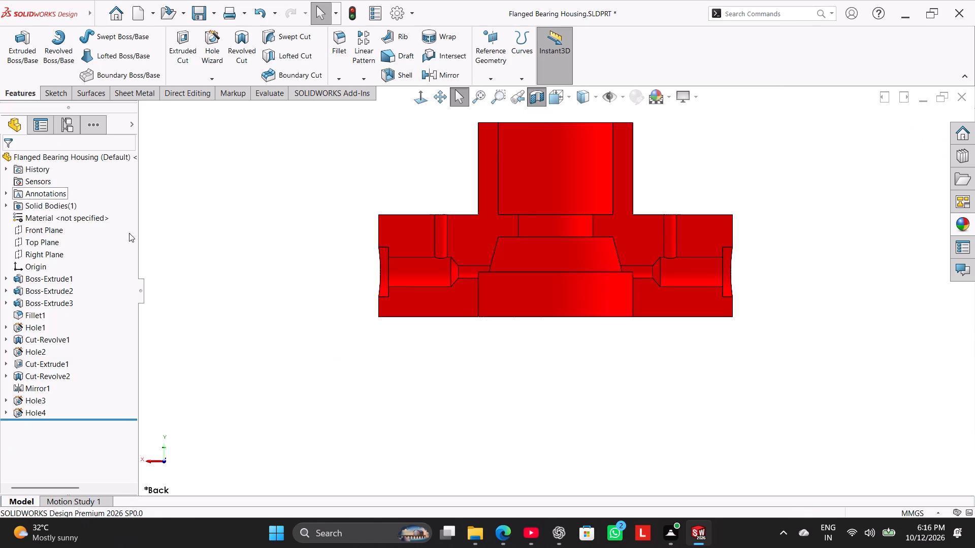
click(188, 251)
scroll(567, 229, down, 1)
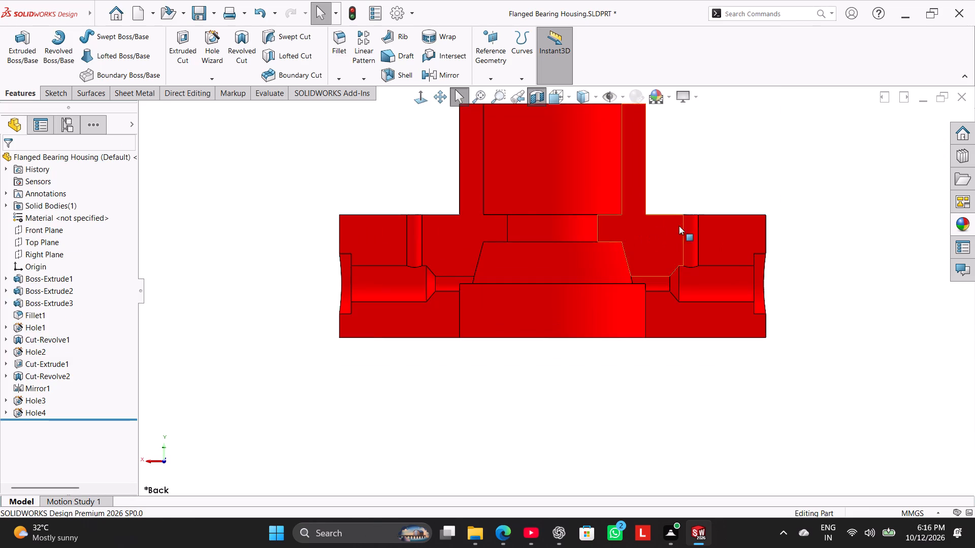
scroll(681, 226, up, 1)
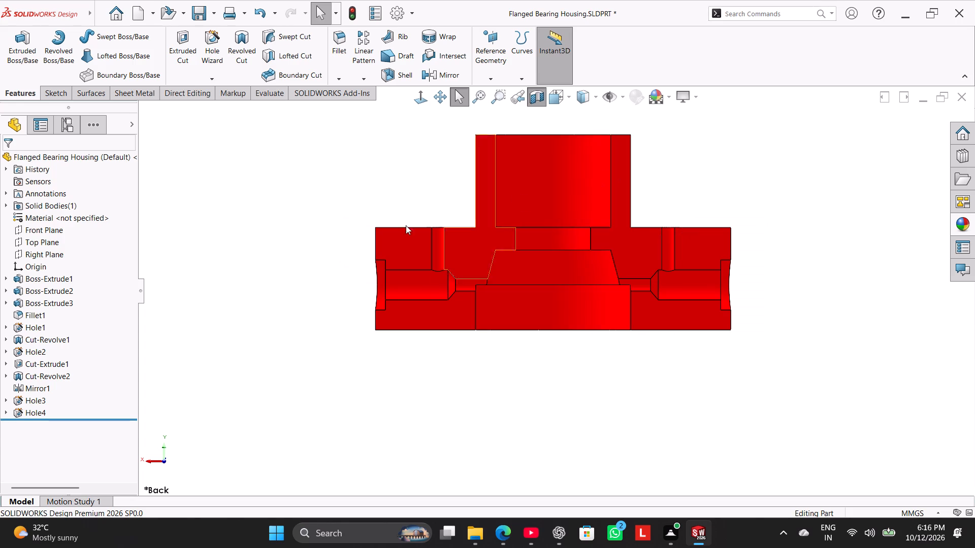
click(533, 92)
right_drag(367, 270, 433, 196)
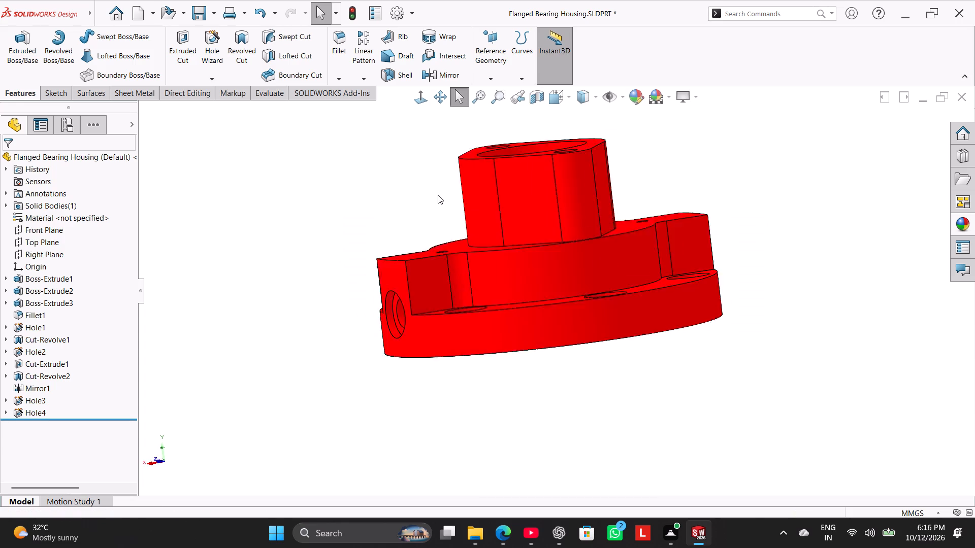
click(297, 279)
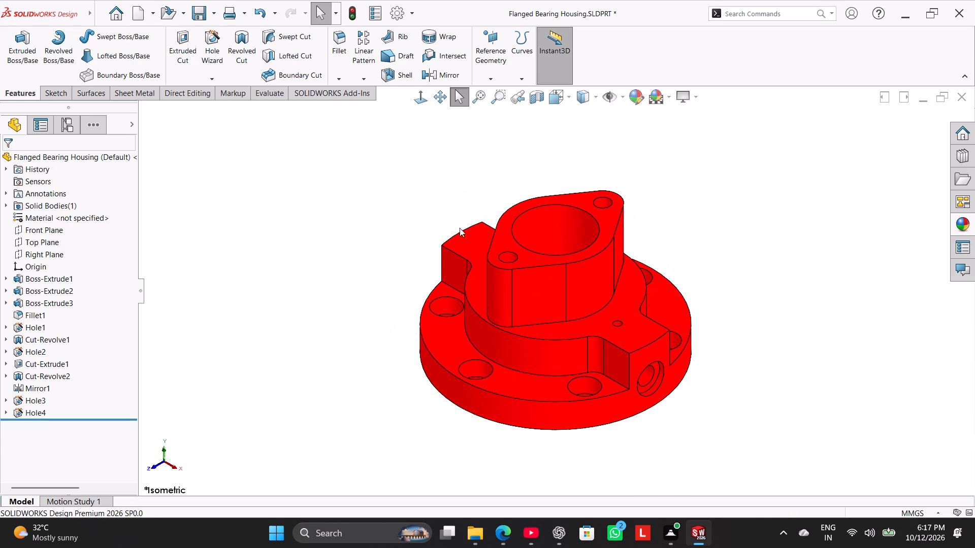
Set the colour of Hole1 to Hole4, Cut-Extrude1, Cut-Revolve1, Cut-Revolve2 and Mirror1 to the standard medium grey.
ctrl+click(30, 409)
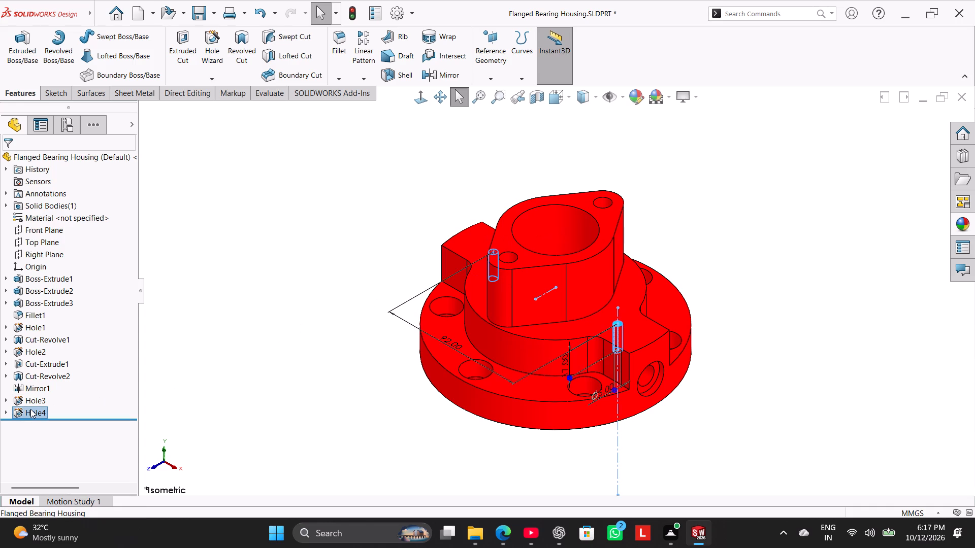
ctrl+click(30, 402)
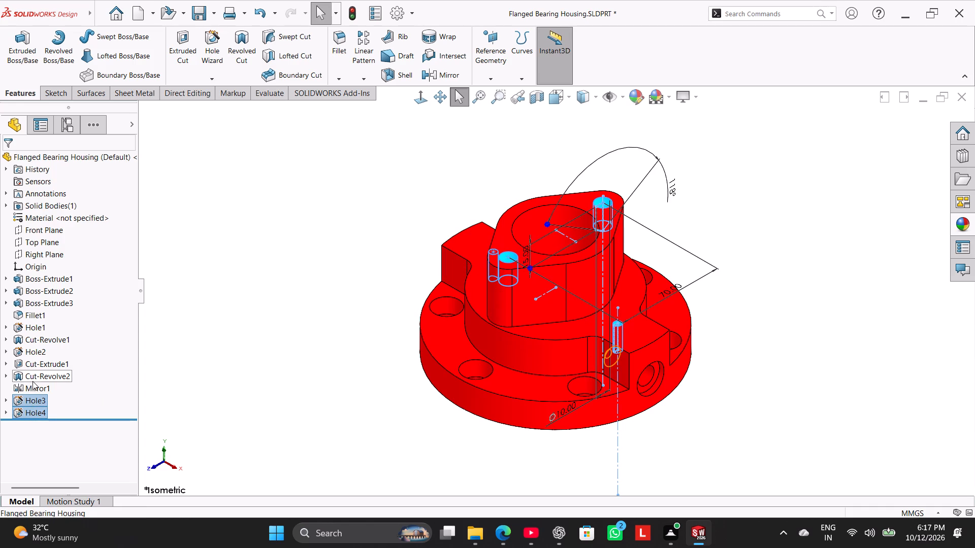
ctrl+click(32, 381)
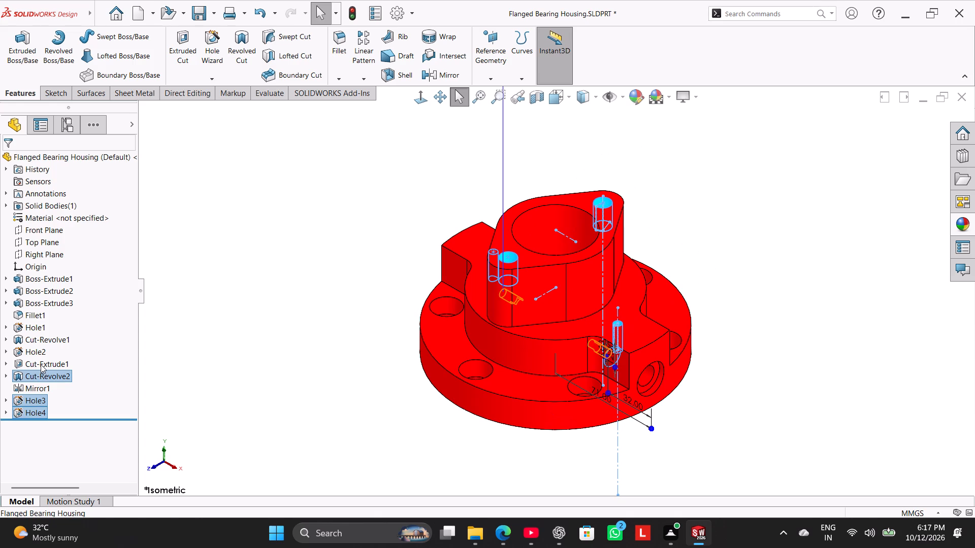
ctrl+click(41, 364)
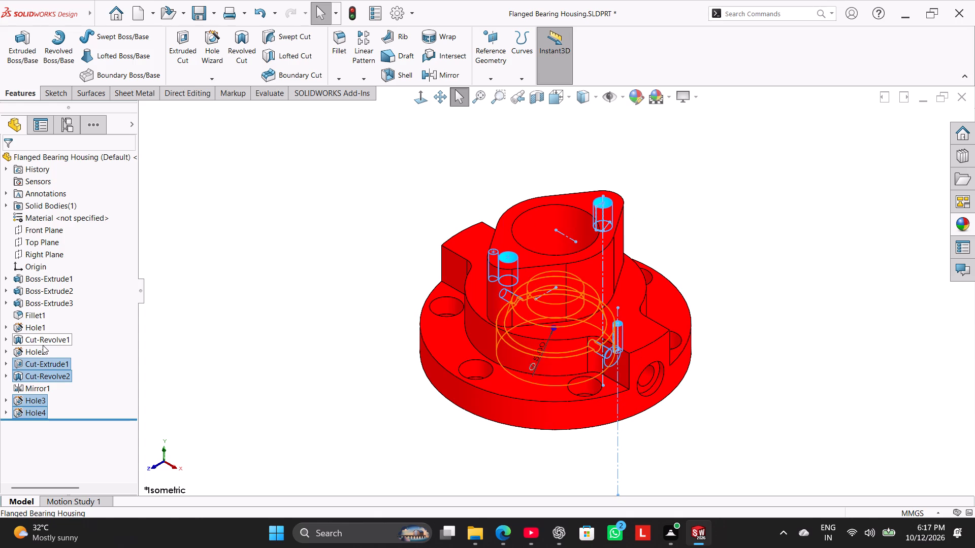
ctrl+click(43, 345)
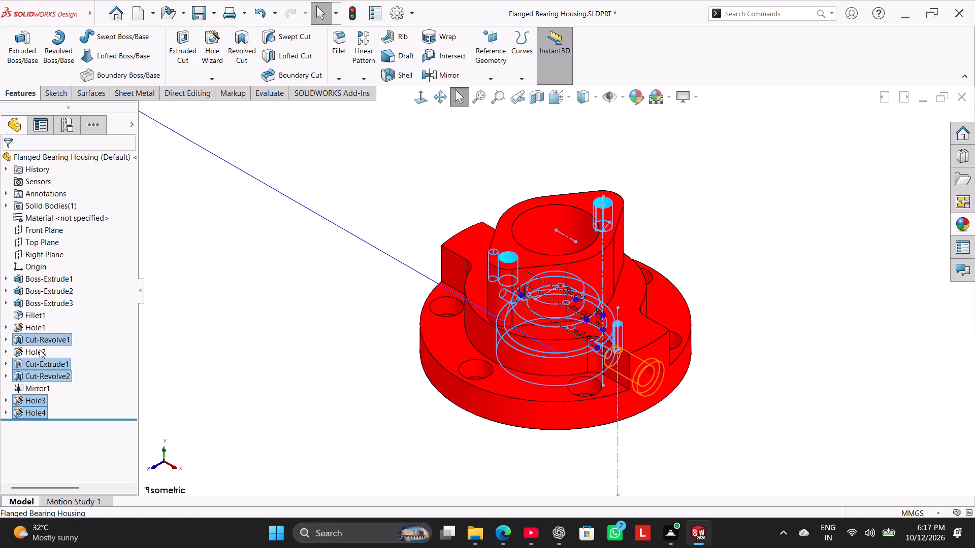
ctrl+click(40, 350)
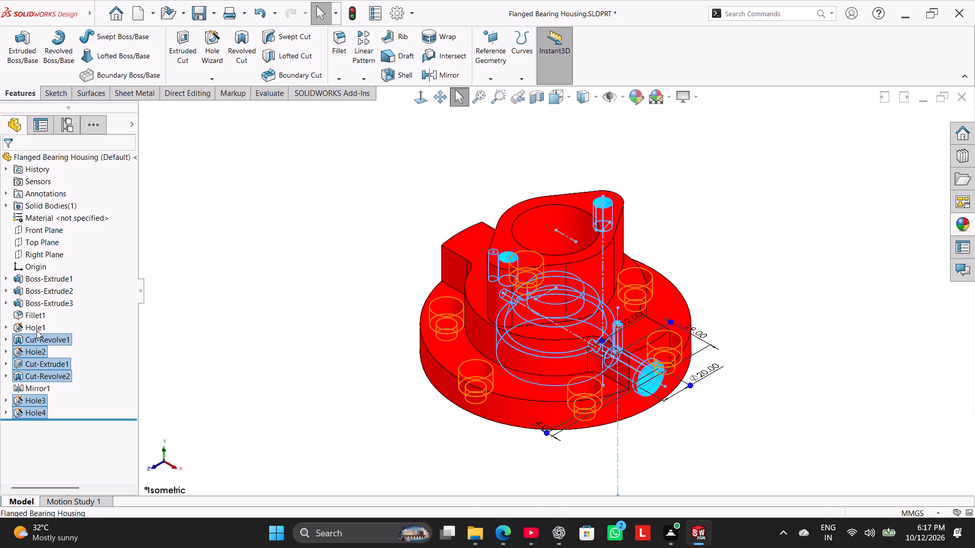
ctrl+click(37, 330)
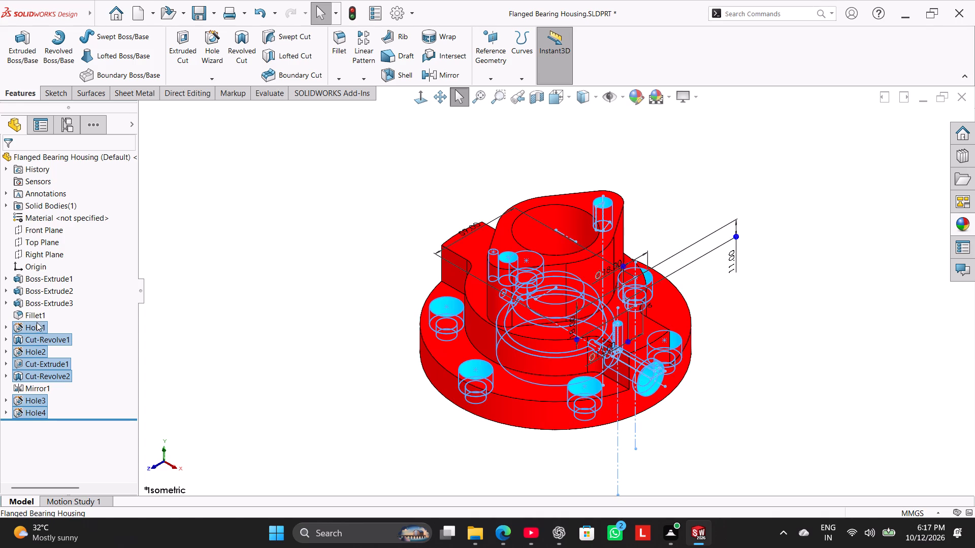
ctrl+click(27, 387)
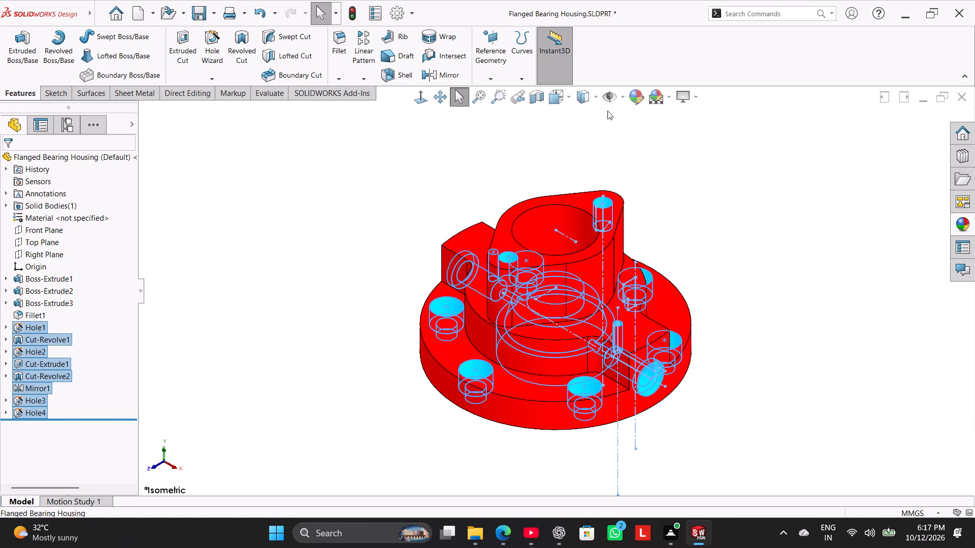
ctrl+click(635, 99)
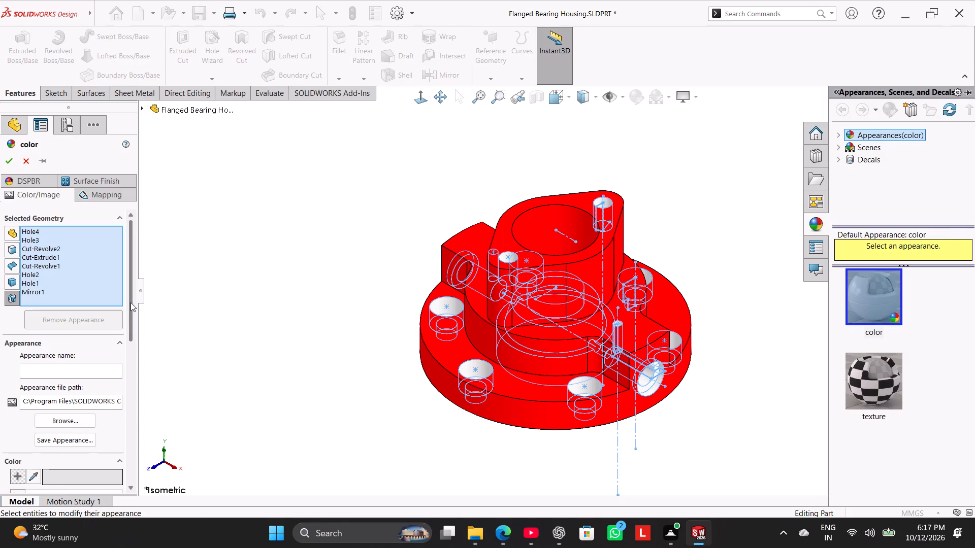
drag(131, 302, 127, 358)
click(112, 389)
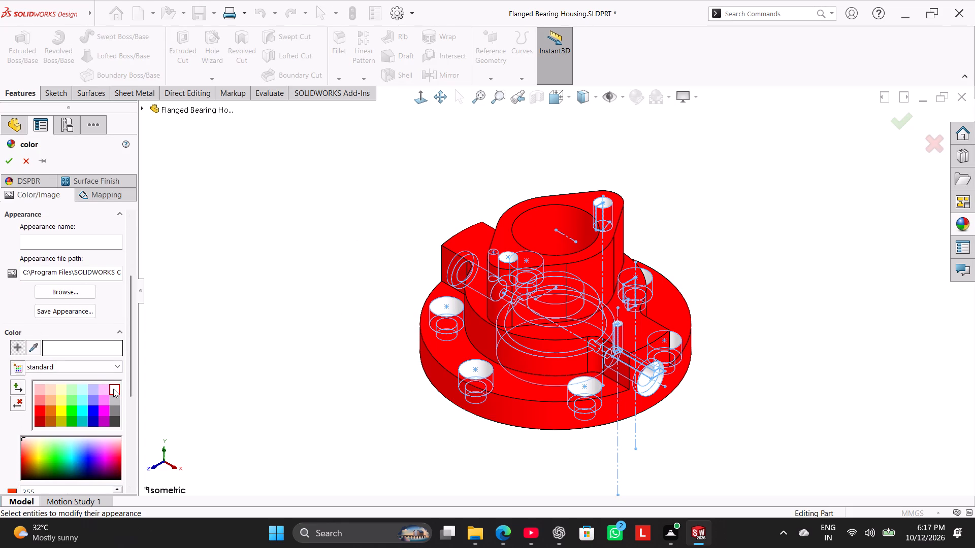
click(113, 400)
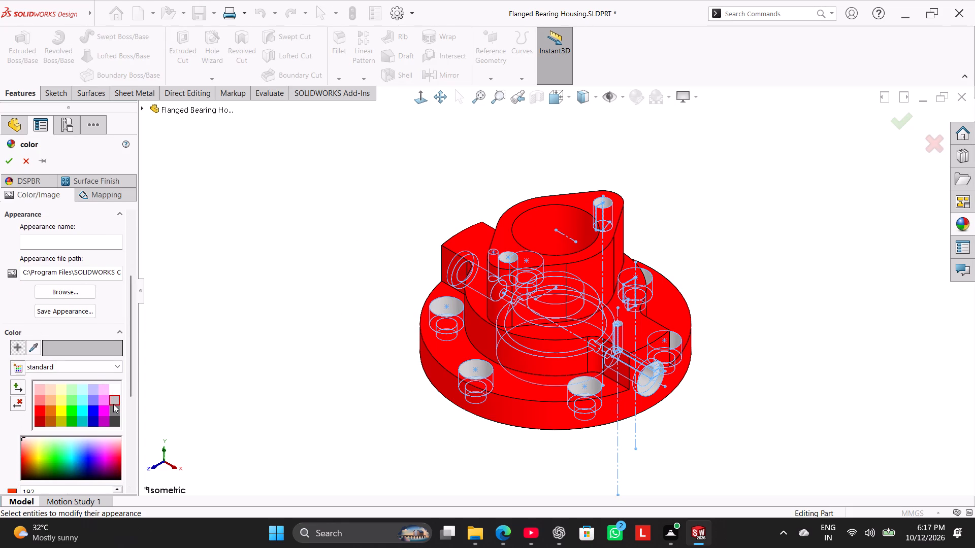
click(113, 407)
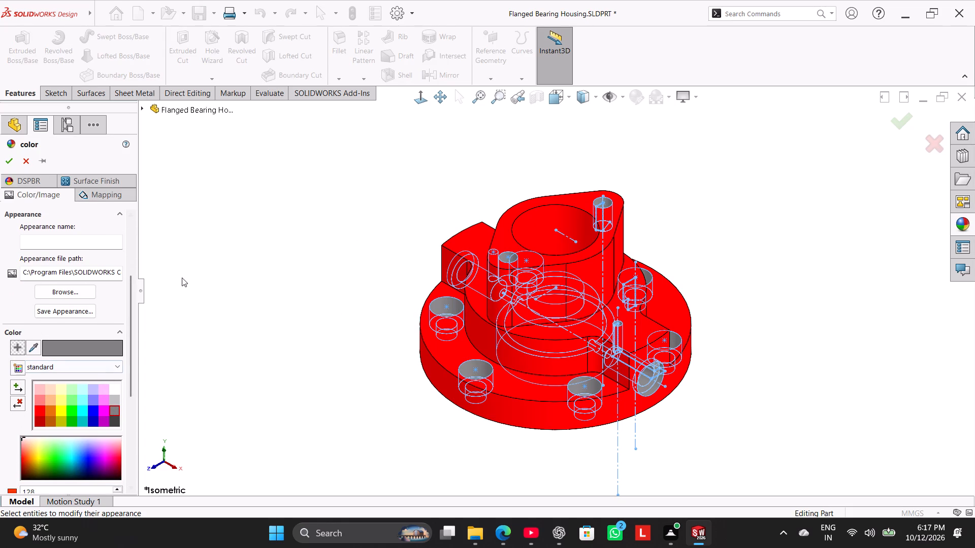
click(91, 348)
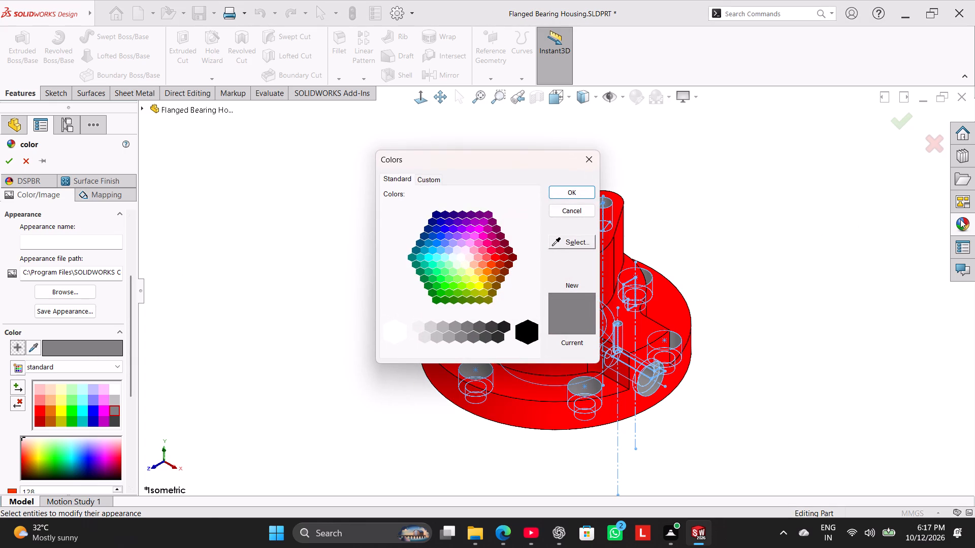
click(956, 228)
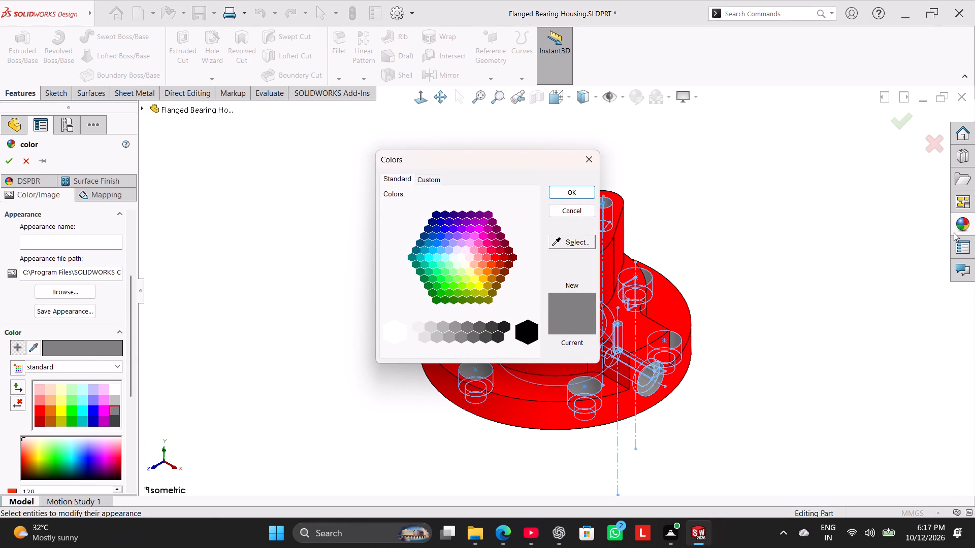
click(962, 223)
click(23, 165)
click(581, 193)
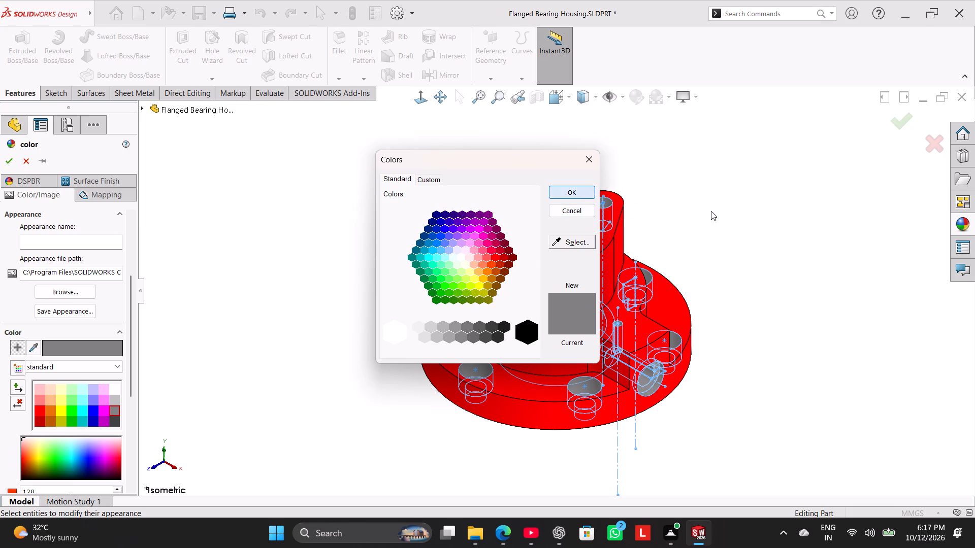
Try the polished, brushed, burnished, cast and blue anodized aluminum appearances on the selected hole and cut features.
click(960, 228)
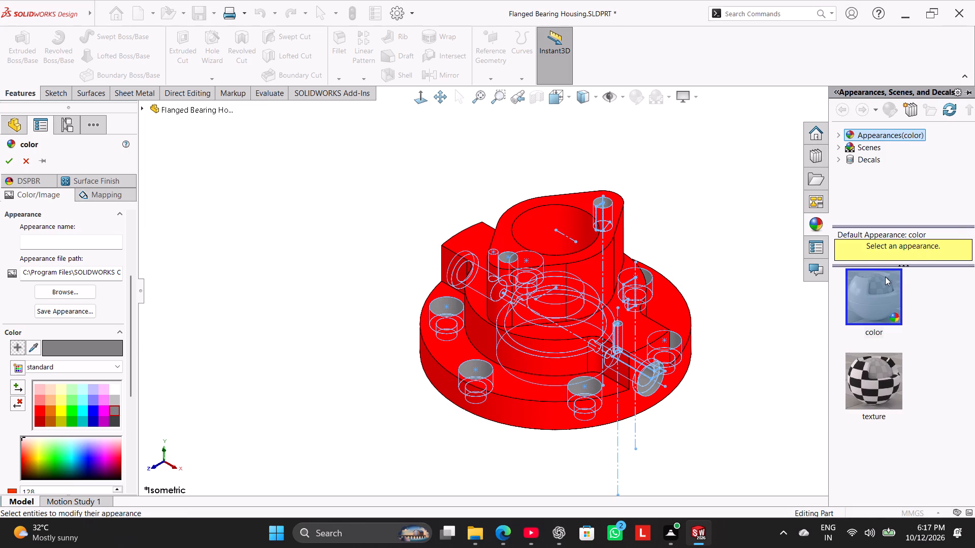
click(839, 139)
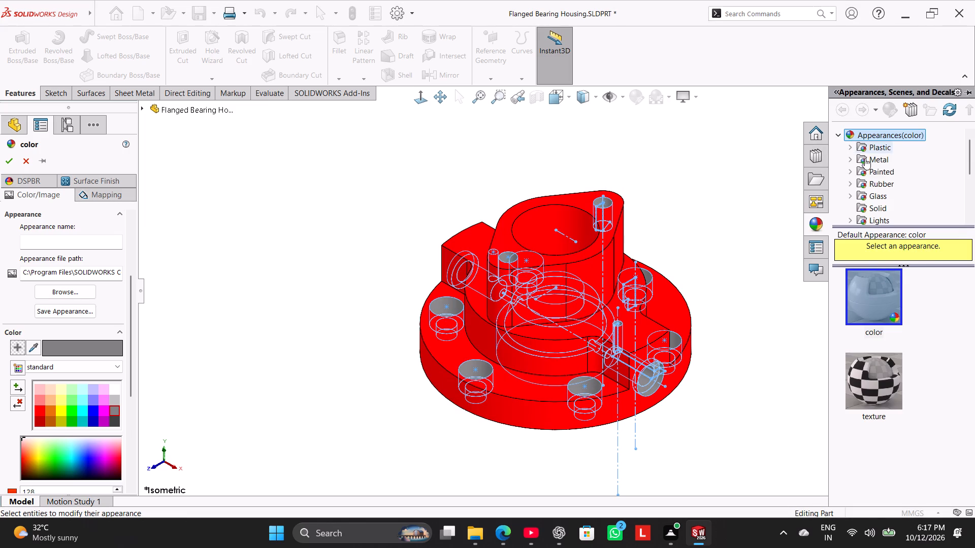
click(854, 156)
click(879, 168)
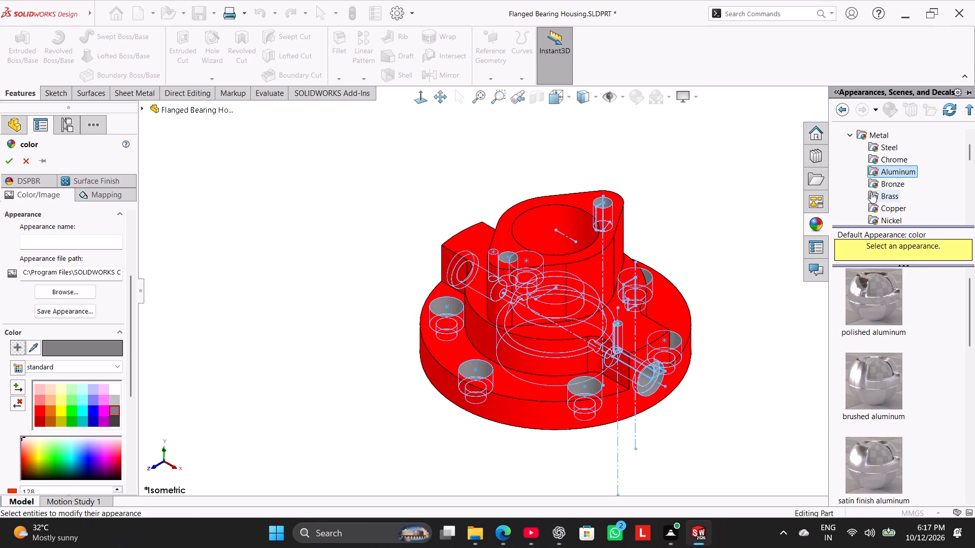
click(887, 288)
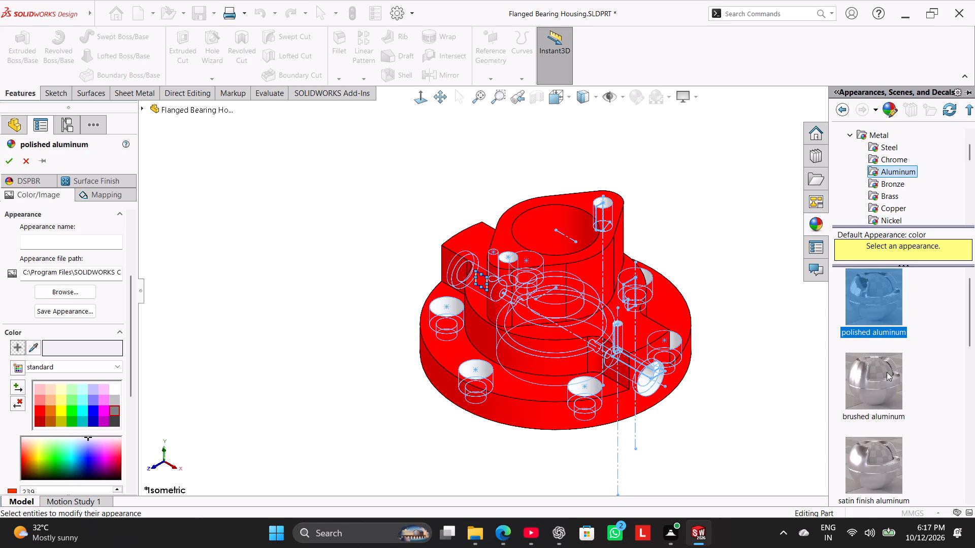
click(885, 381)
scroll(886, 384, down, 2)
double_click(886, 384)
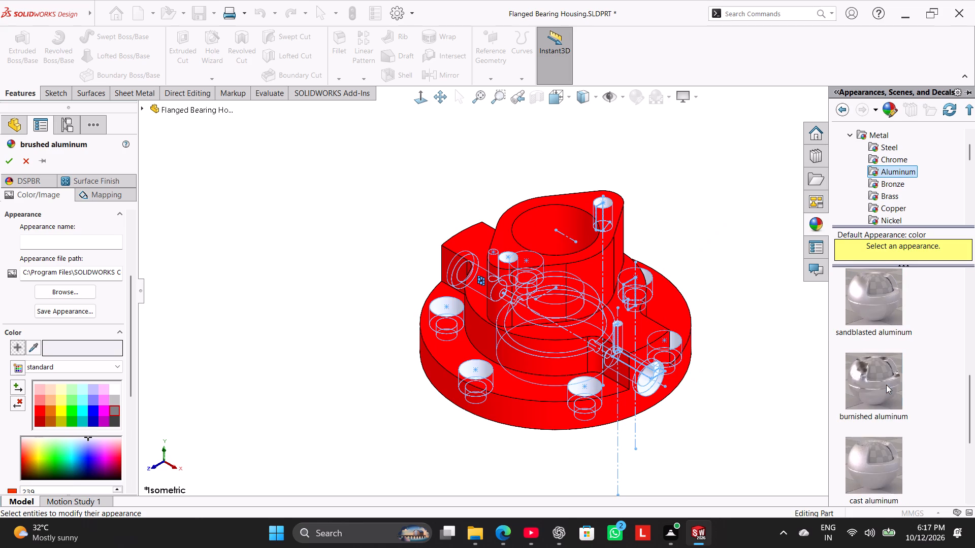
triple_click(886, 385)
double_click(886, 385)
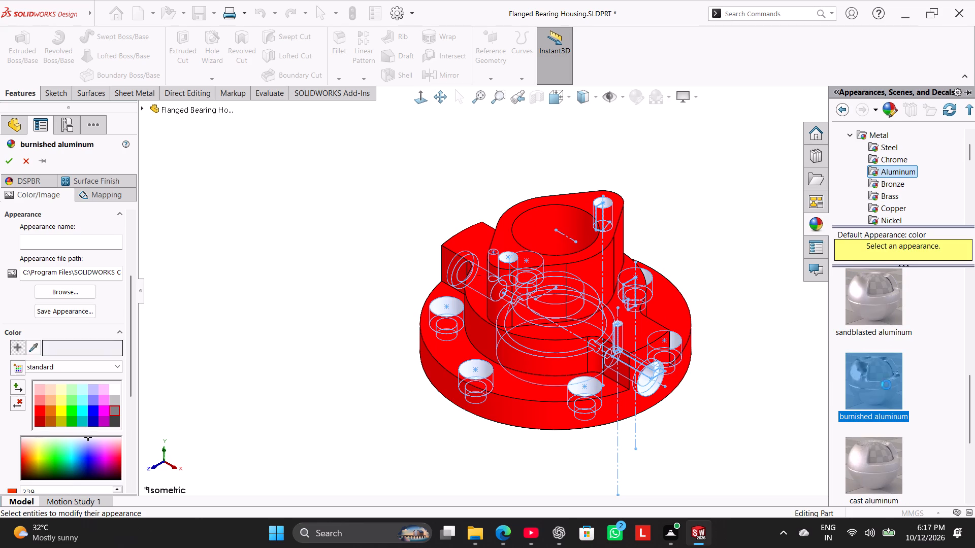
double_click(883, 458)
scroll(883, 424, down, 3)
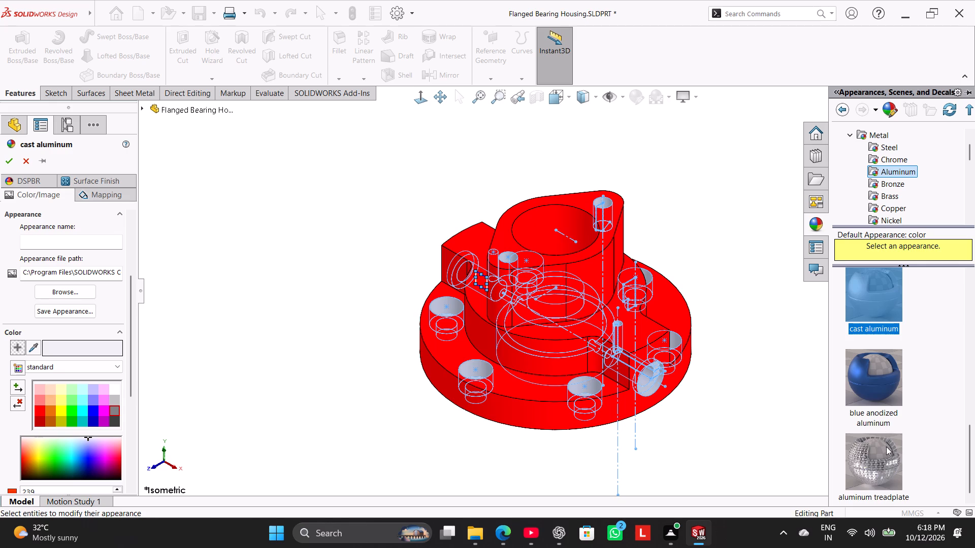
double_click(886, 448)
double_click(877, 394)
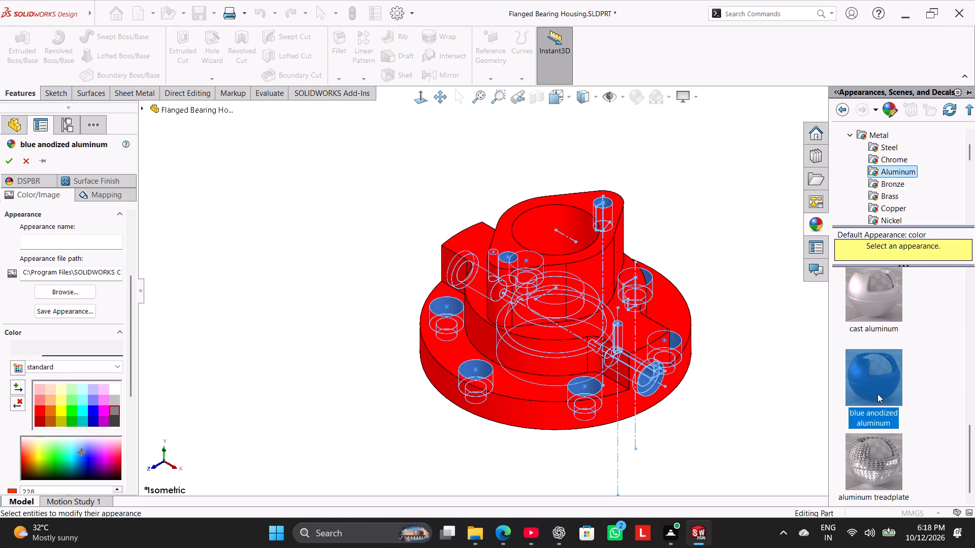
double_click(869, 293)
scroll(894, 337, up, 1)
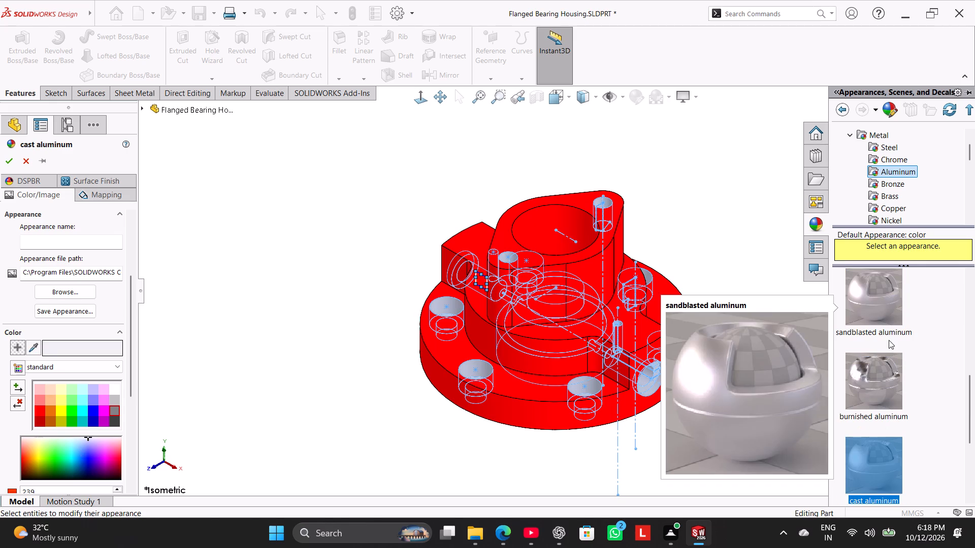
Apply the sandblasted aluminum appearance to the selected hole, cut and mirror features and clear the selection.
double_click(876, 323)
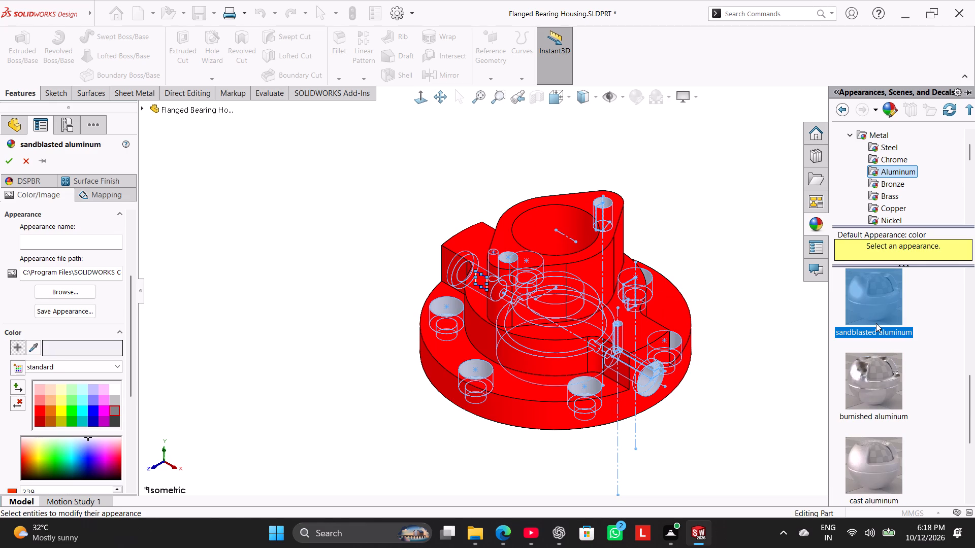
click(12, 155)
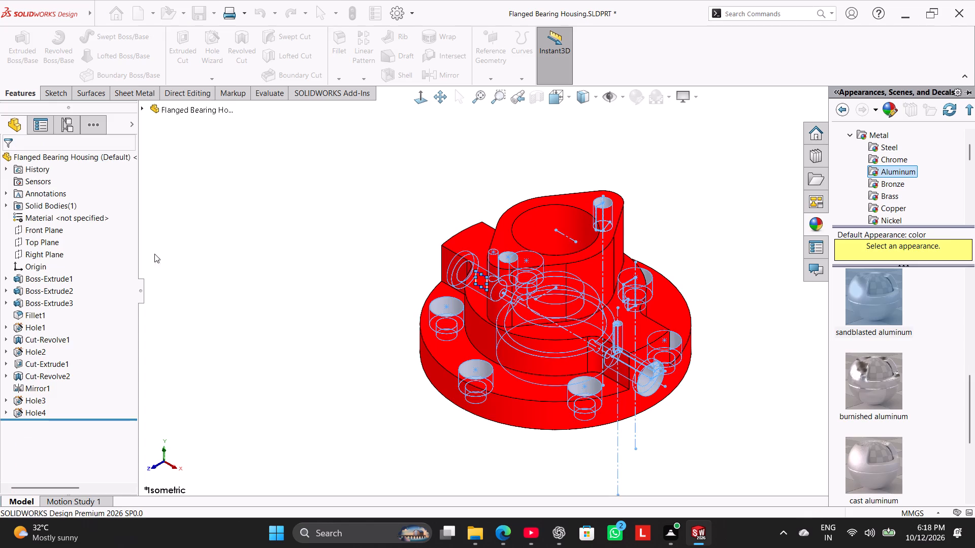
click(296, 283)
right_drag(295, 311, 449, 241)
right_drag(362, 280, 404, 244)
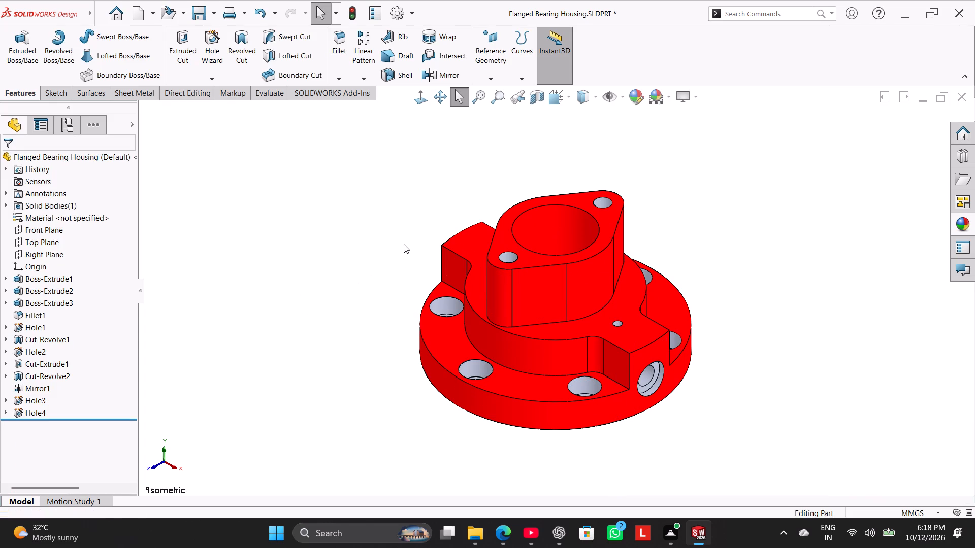
Apply the burnished aluminum appearance to Hole1 to Hole4, Cut-Extrude1, Cut-Revolve1, Cut-Revolve2 and Mirror1.
click(28, 411)
ctrl+click(36, 399)
ctrl+click(34, 386)
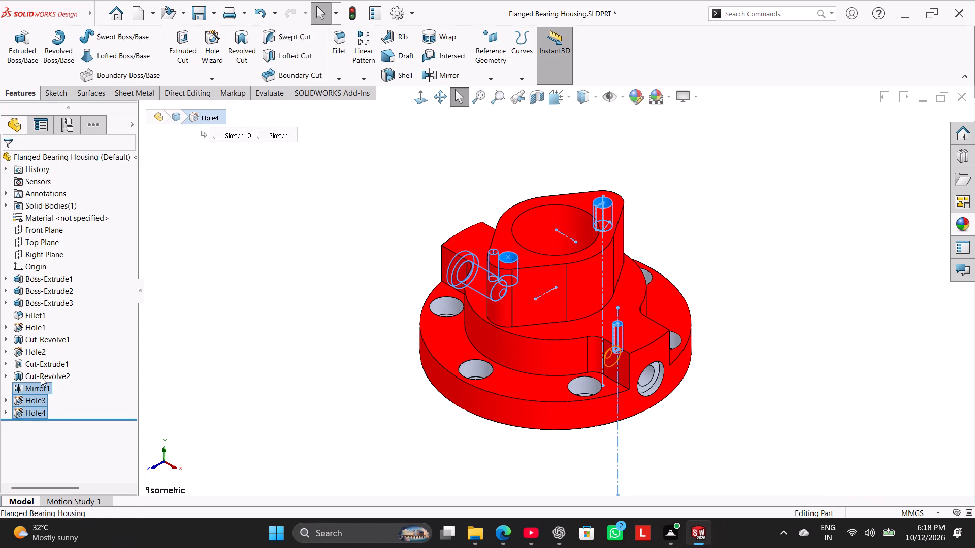
ctrl+click(45, 371)
ctrl+click(46, 367)
ctrl+click(43, 354)
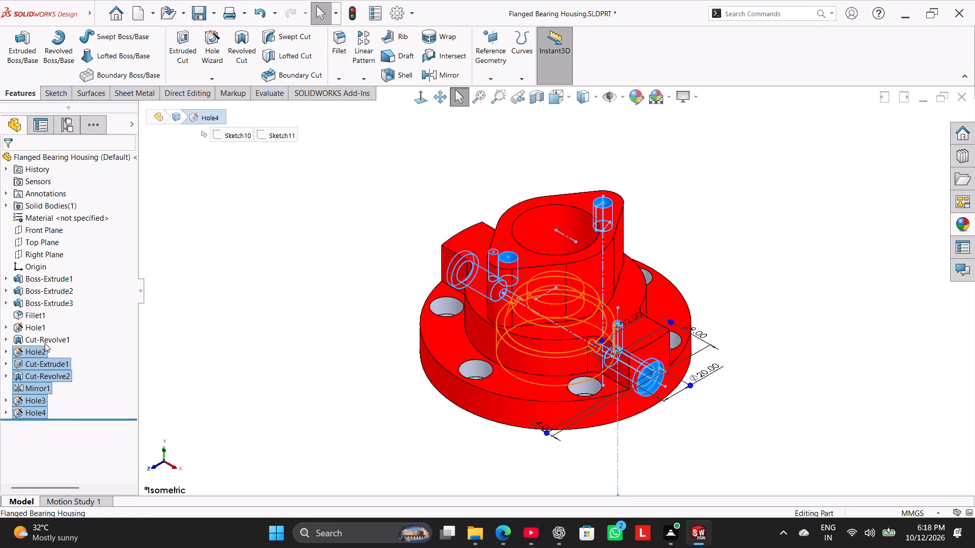
ctrl+click(45, 343)
ctrl+click(40, 325)
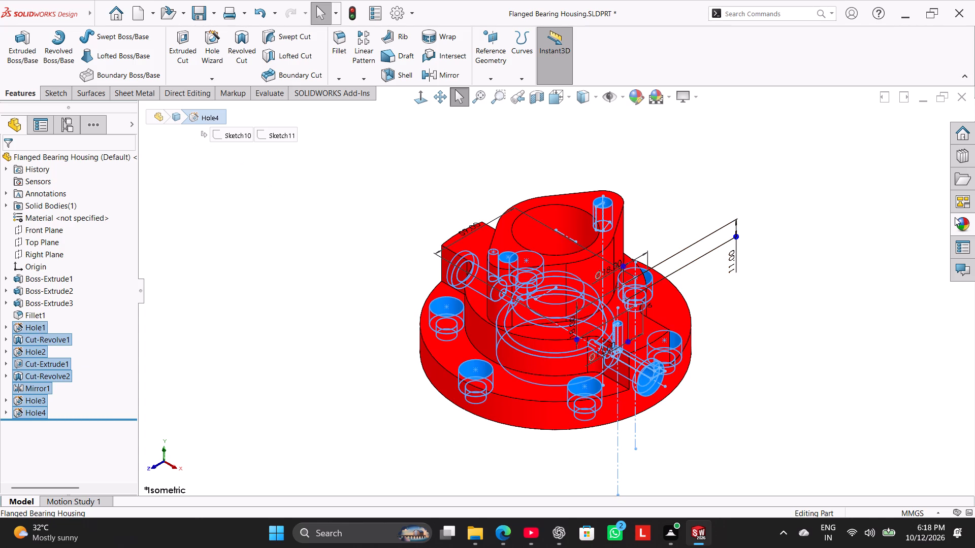
click(960, 220)
double_click(875, 371)
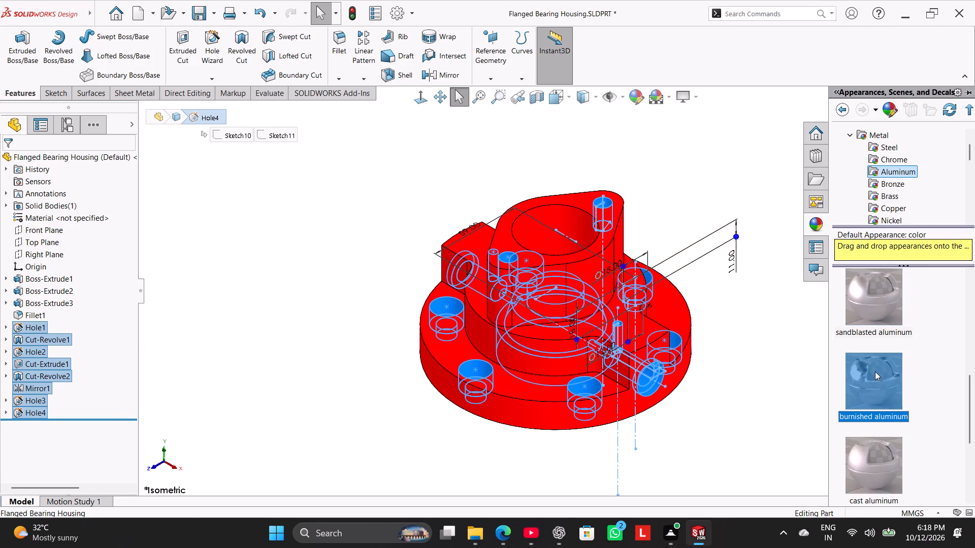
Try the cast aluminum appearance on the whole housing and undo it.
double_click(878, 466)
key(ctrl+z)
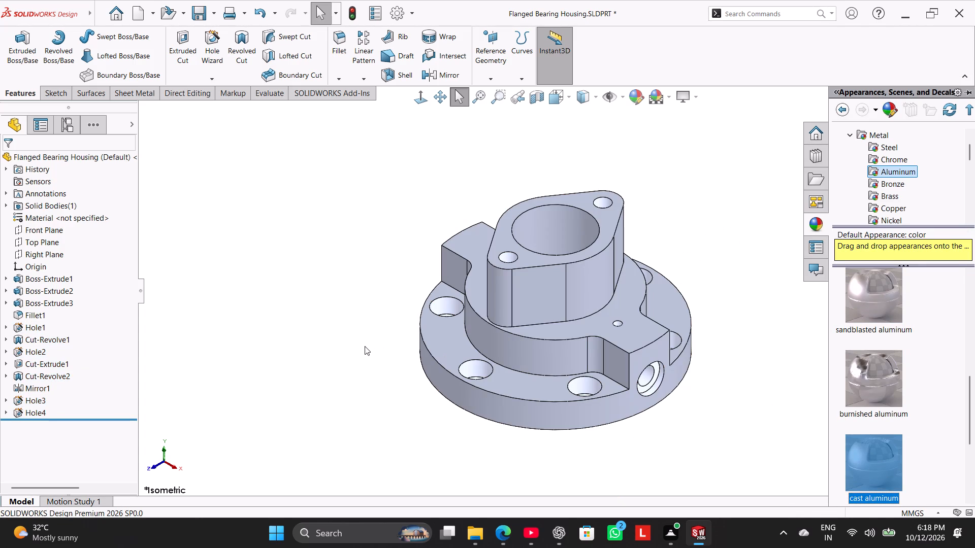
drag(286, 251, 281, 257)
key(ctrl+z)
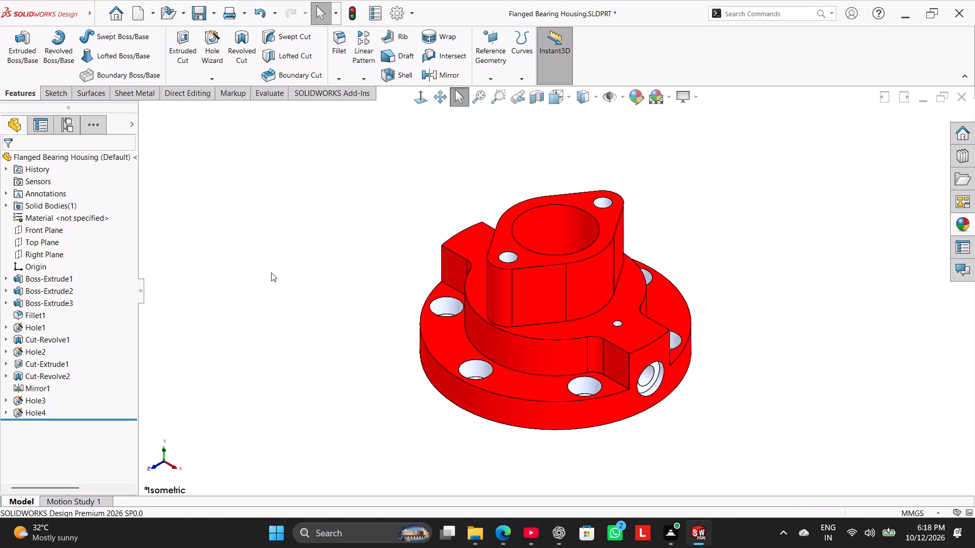
Open the shared appearance of Hole1 to Hole4, Cut-Extrude1, Cut-Revolve1, Cut-Revolve2 and Mirror1 for editing.
ctrl+click(35, 415)
ctrl+click(36, 397)
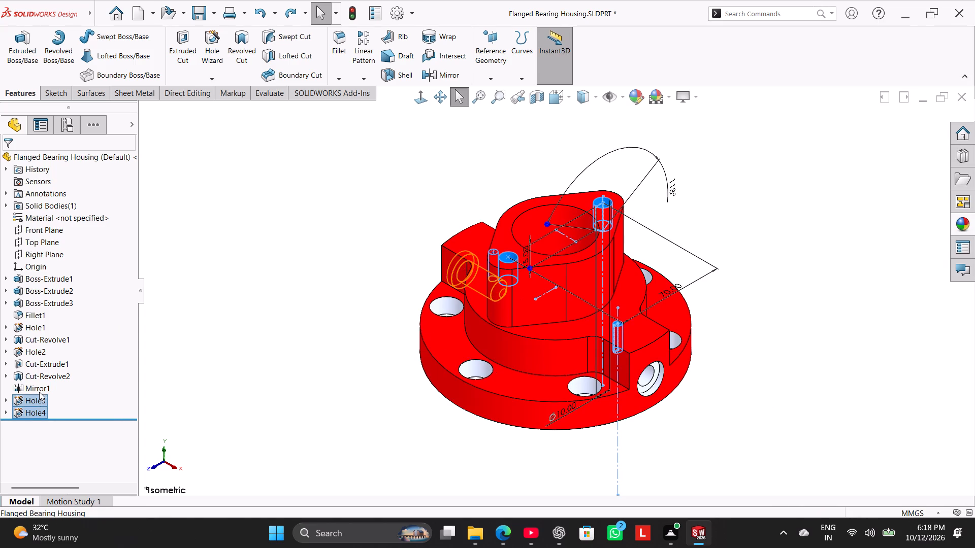
ctrl+click(39, 391)
ctrl+click(50, 374)
ctrl+click(60, 358)
ctrl+click(40, 350)
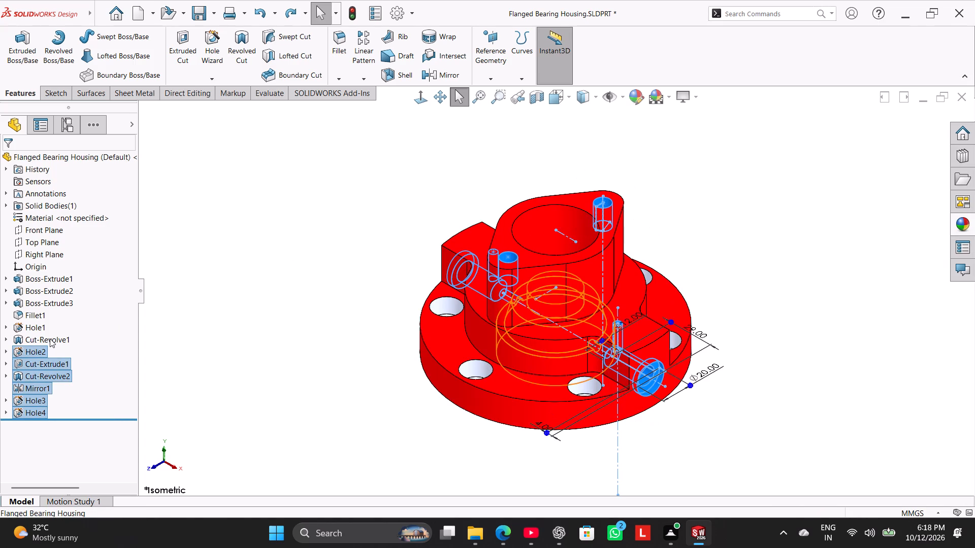
ctrl+click(52, 336)
ctrl+click(45, 326)
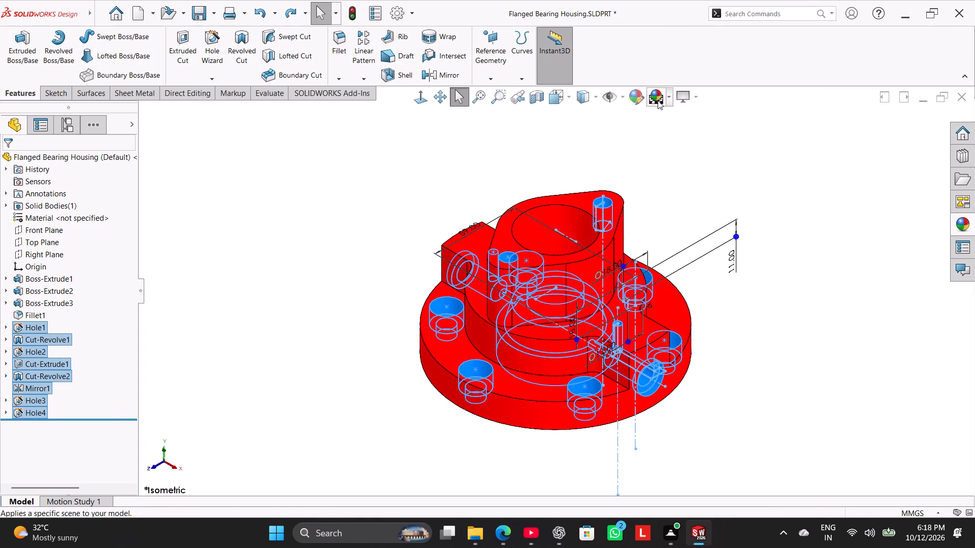
click(641, 98)
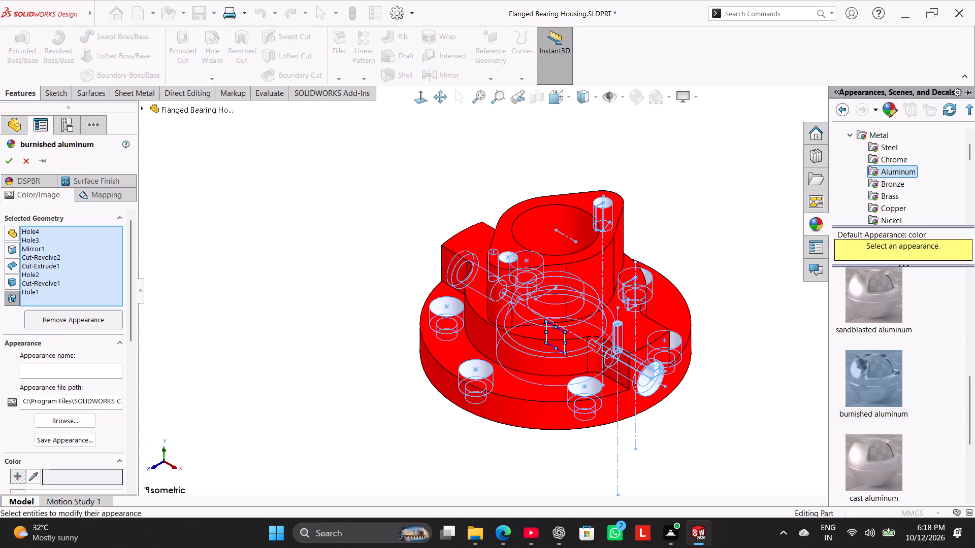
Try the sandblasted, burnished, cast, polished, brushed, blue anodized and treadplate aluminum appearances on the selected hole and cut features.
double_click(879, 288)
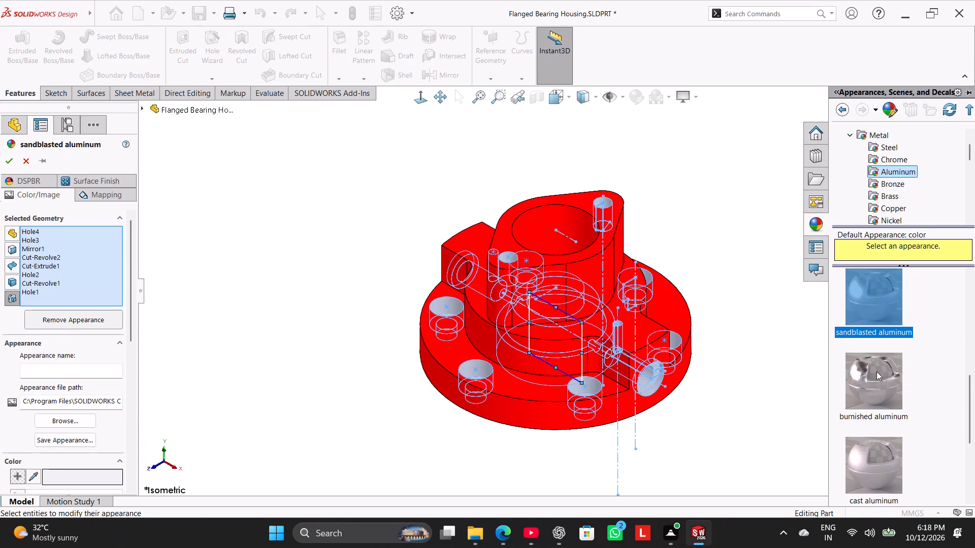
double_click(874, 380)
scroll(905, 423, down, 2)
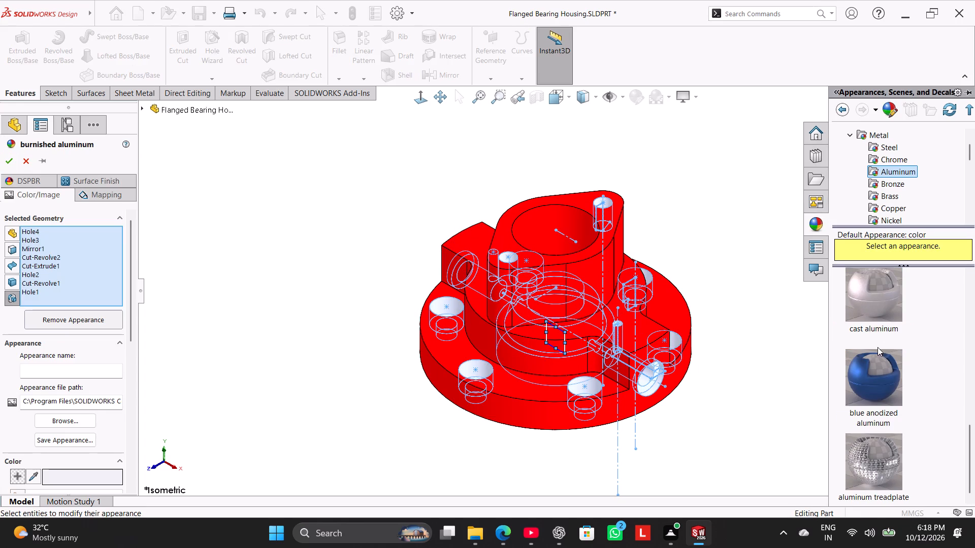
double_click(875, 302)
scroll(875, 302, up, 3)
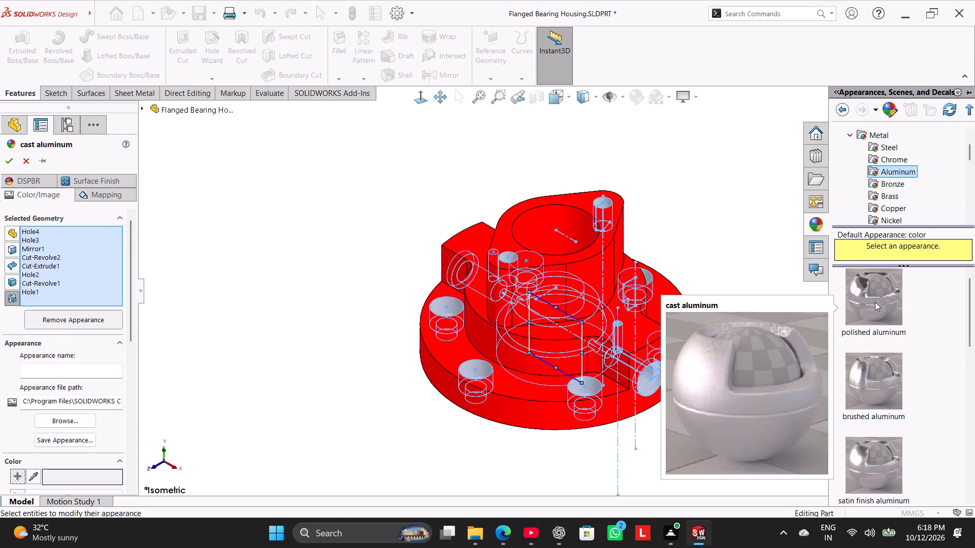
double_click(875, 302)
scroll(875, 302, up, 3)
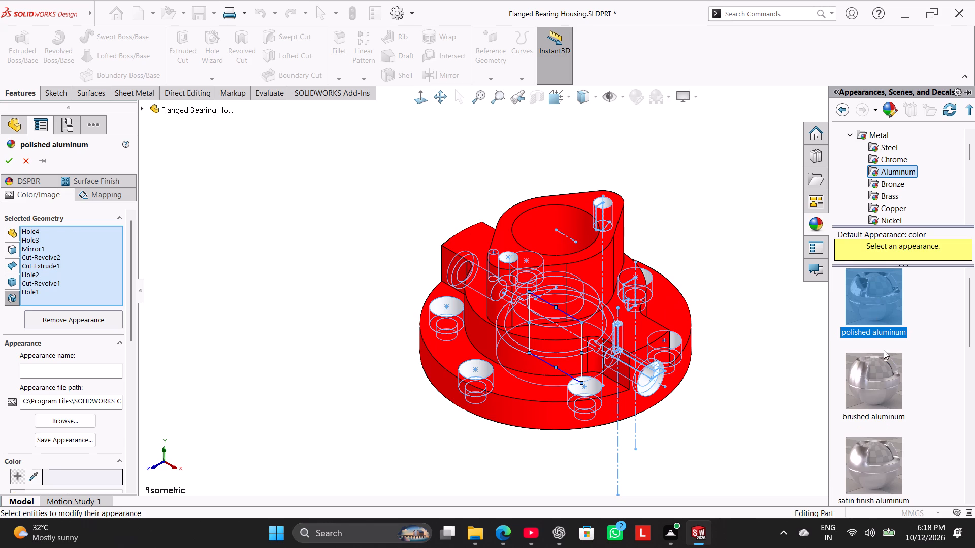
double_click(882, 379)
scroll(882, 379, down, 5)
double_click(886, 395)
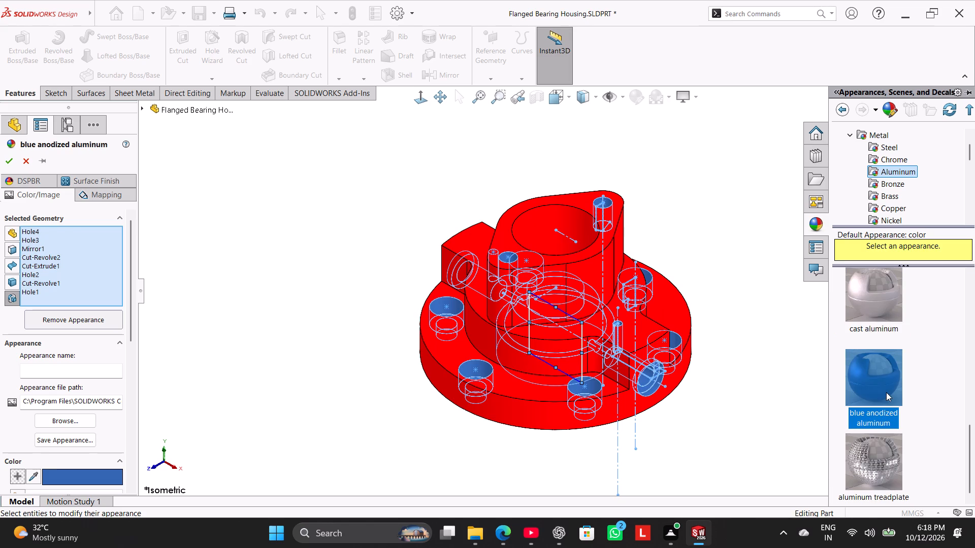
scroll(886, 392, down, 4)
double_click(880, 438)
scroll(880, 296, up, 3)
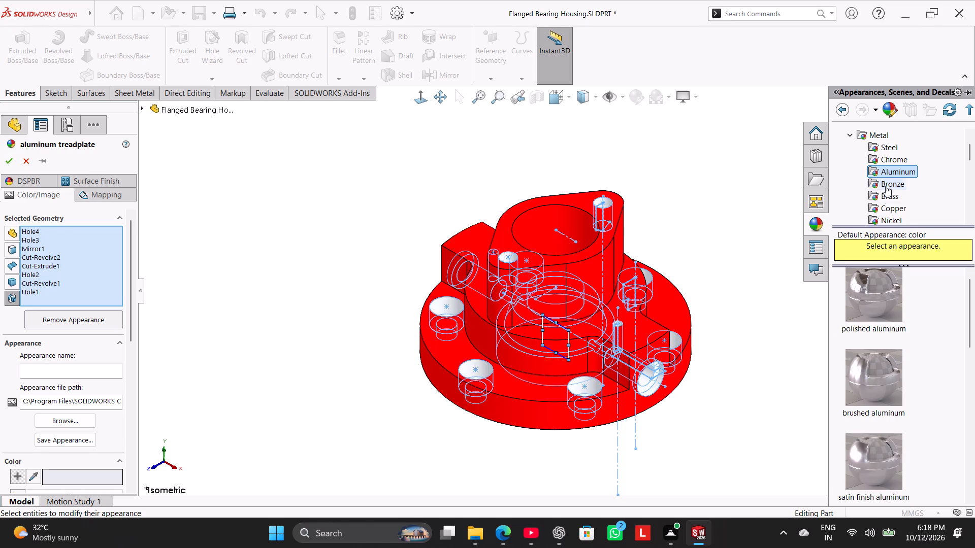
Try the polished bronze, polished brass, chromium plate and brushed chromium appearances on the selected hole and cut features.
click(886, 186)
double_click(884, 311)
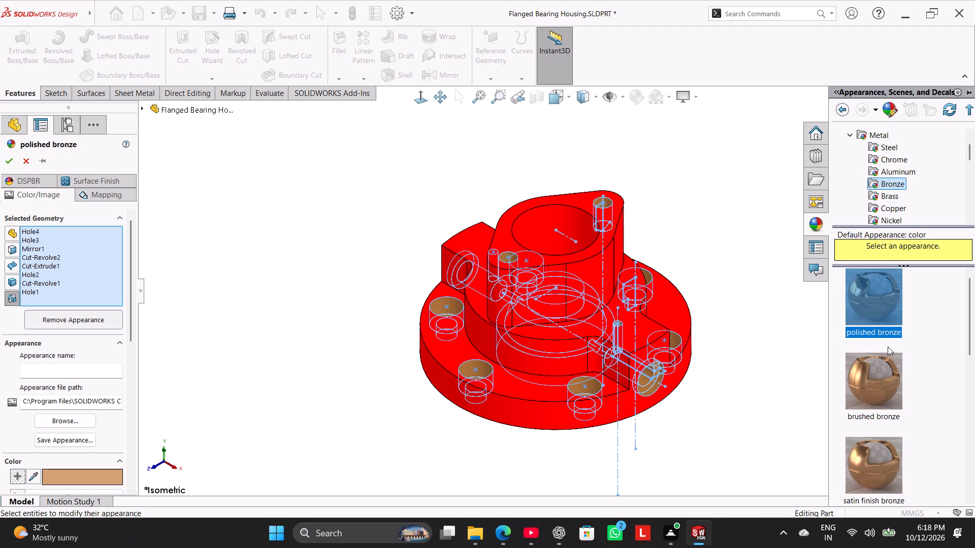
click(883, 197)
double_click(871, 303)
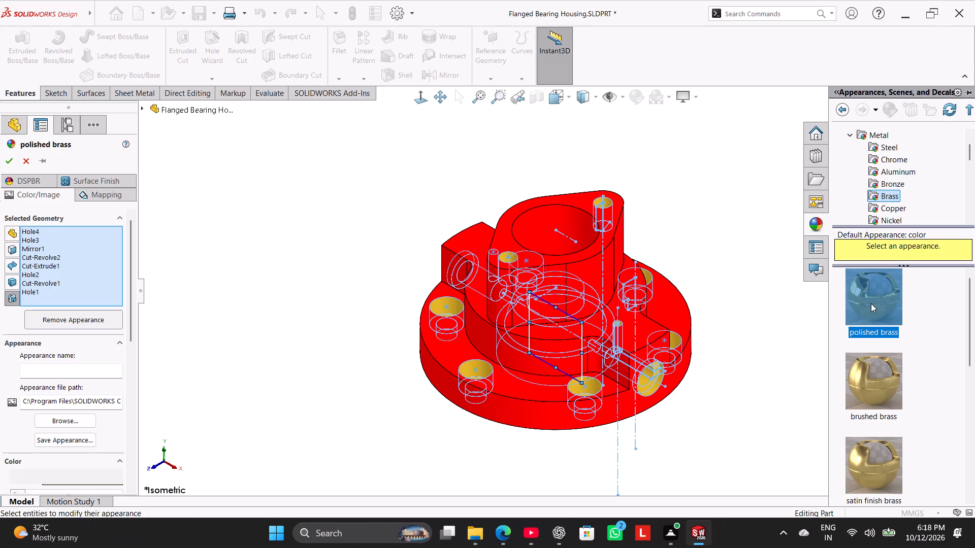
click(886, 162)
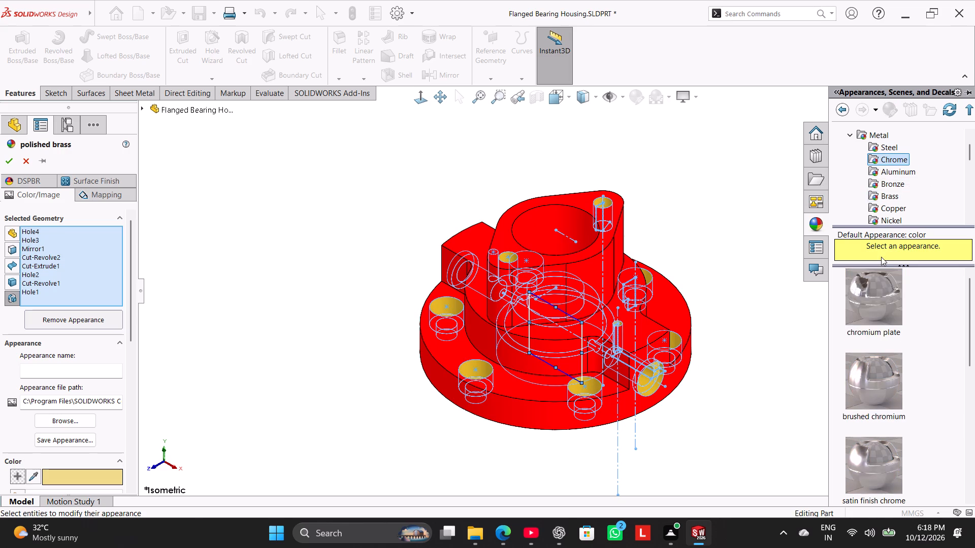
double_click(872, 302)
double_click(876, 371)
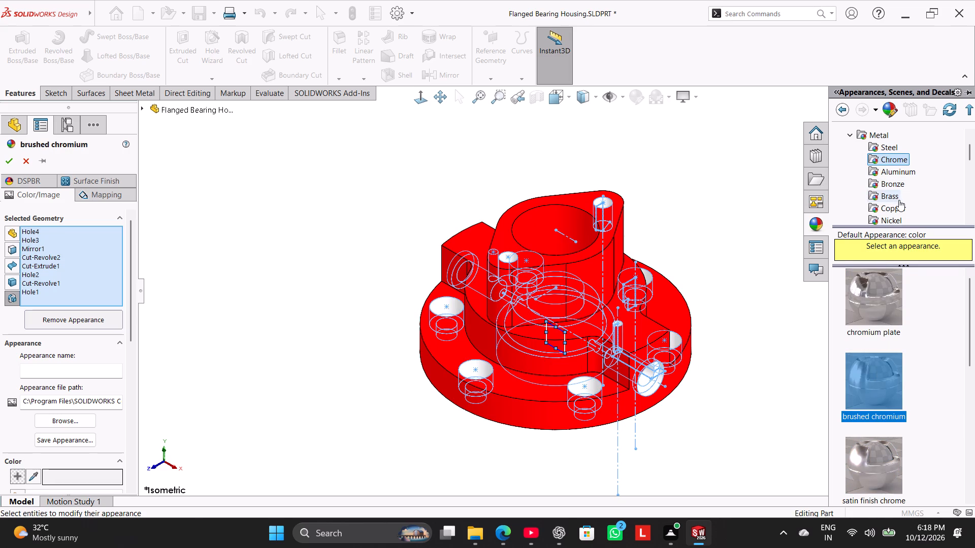
Try polished and brushed nickel on the selected hole, cut and mirror features, and apply the Duranickel(R) appearance.
scroll(899, 200, down, 1)
click(887, 151)
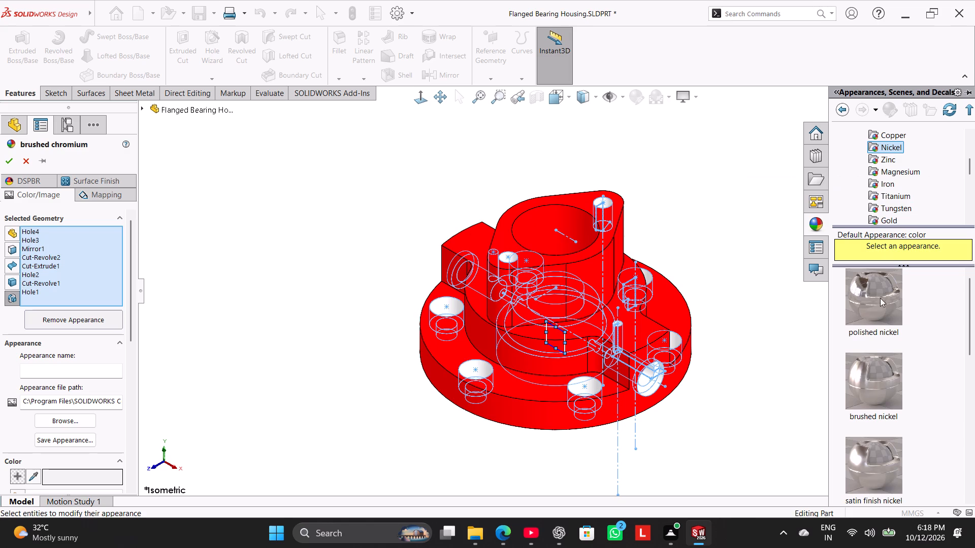
double_click(871, 306)
double_click(869, 379)
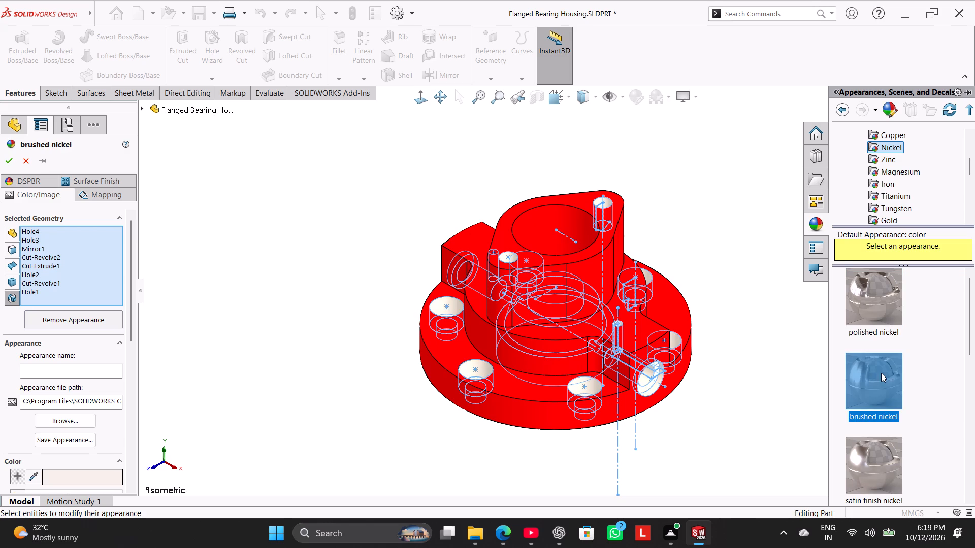
scroll(881, 373, down, 4)
double_click(872, 457)
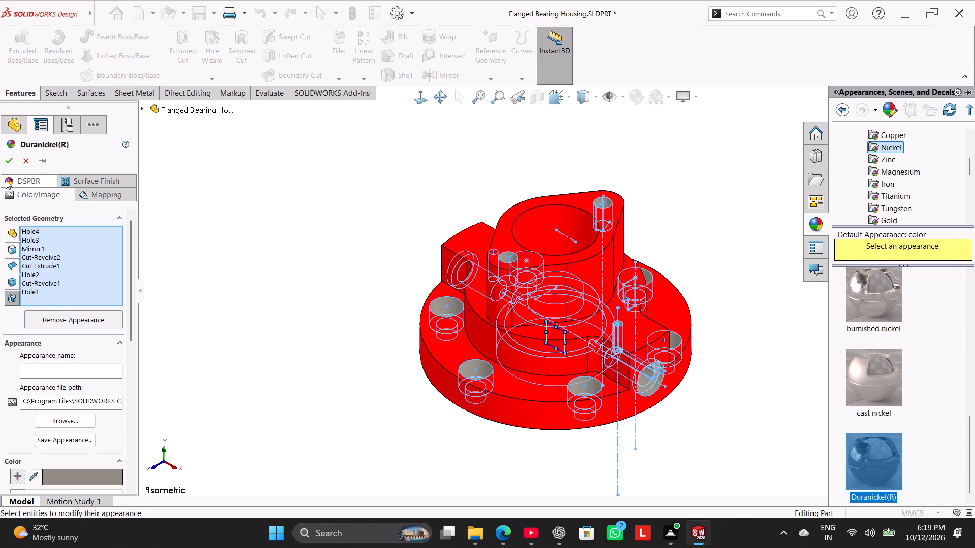
click(7, 162)
click(201, 236)
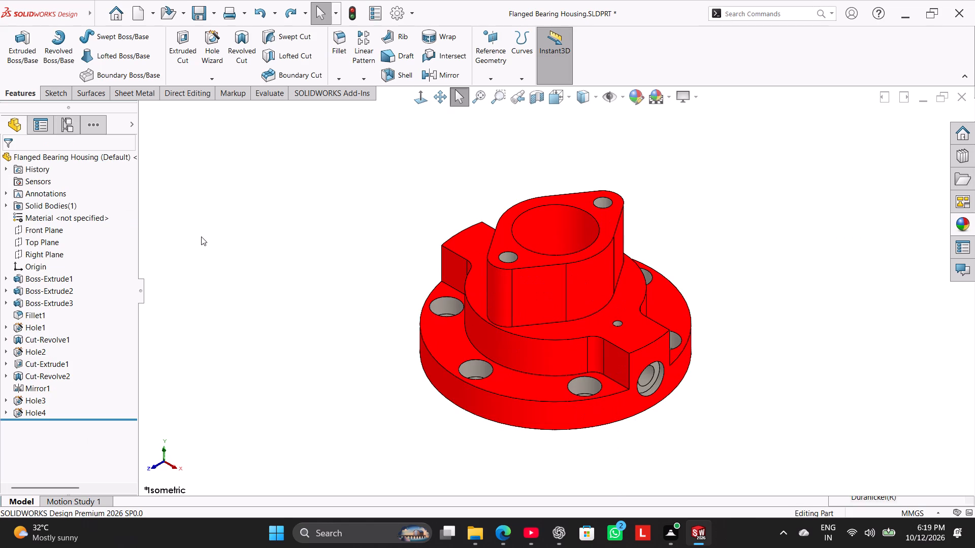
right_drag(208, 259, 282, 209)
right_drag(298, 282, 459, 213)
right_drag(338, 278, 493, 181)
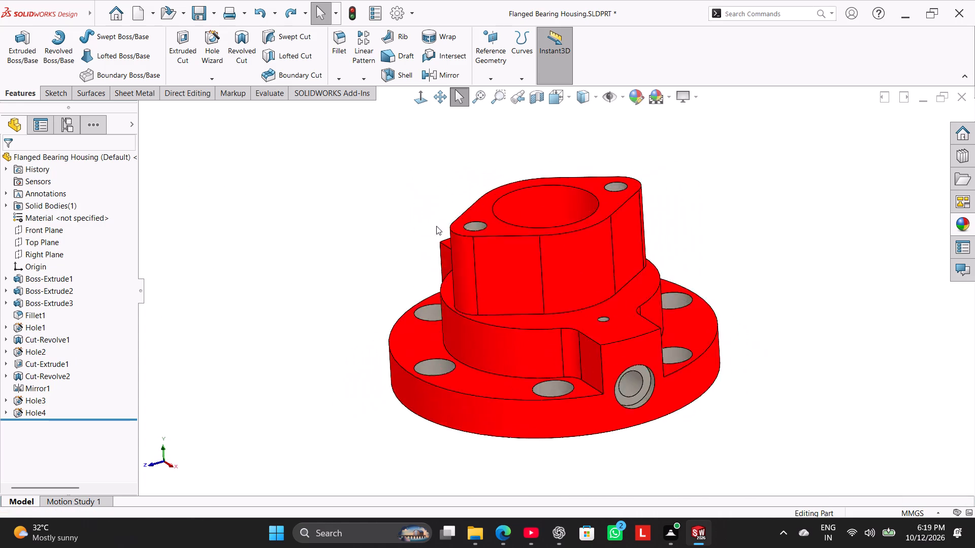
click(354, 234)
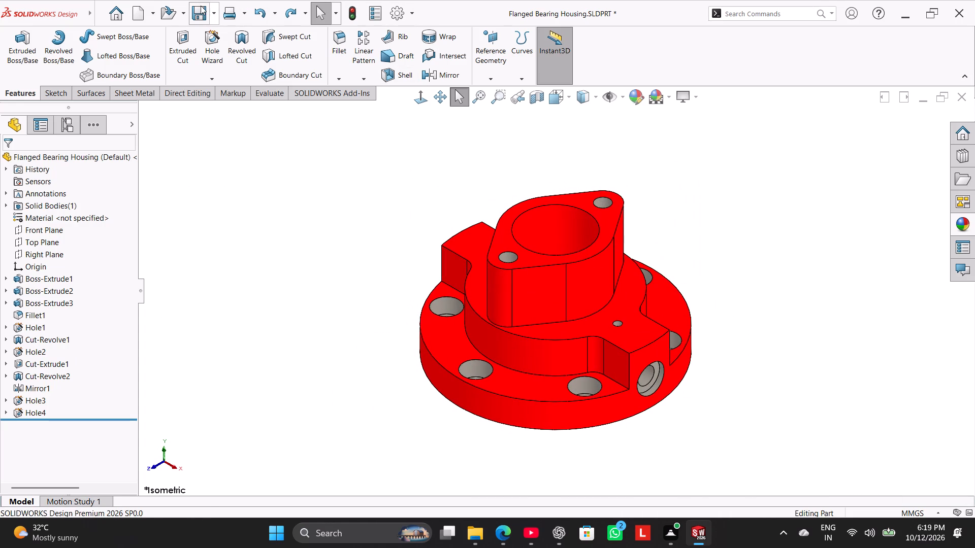
Save the part as Flanged Bearing Housing.SLDPRT in the Worked folder, replacing the existing file.
click(201, 6)
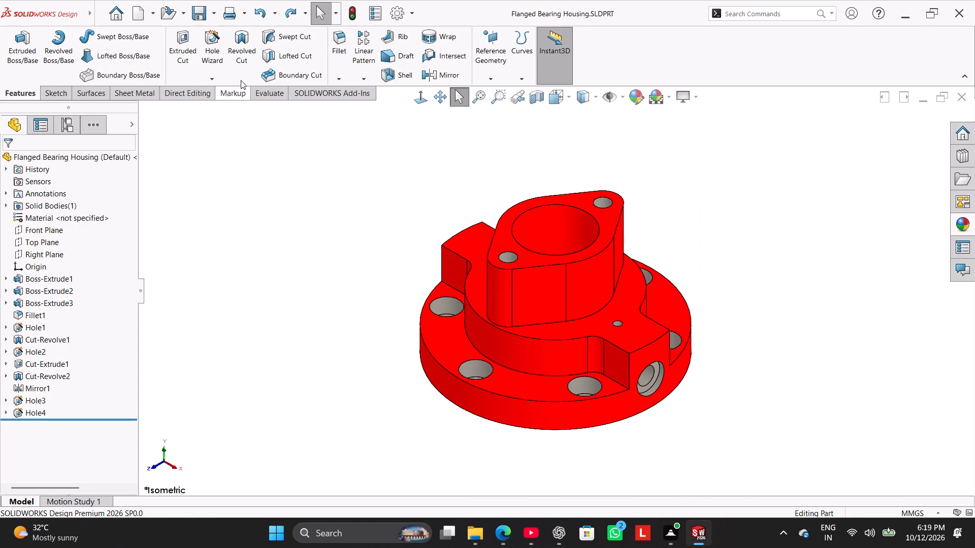
click(204, 16)
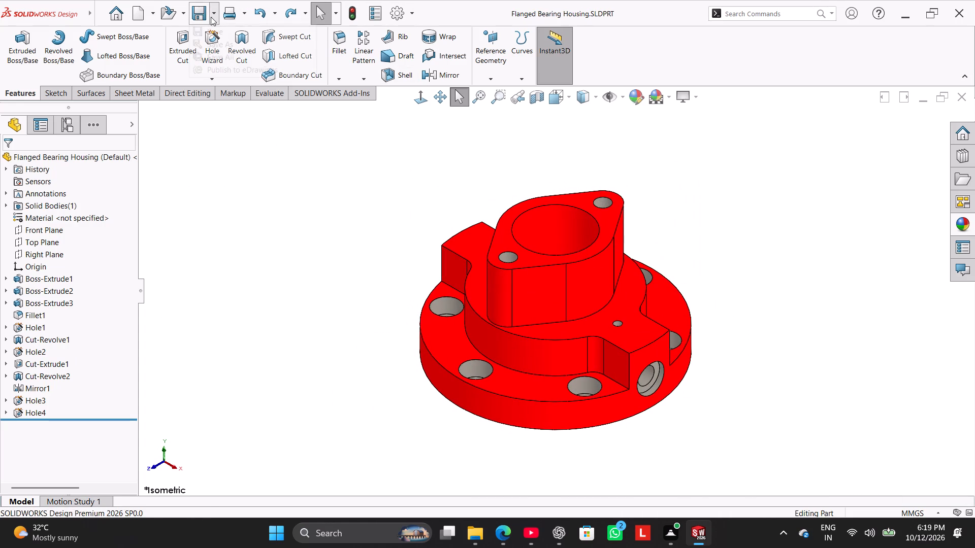
click(211, 17)
click(230, 45)
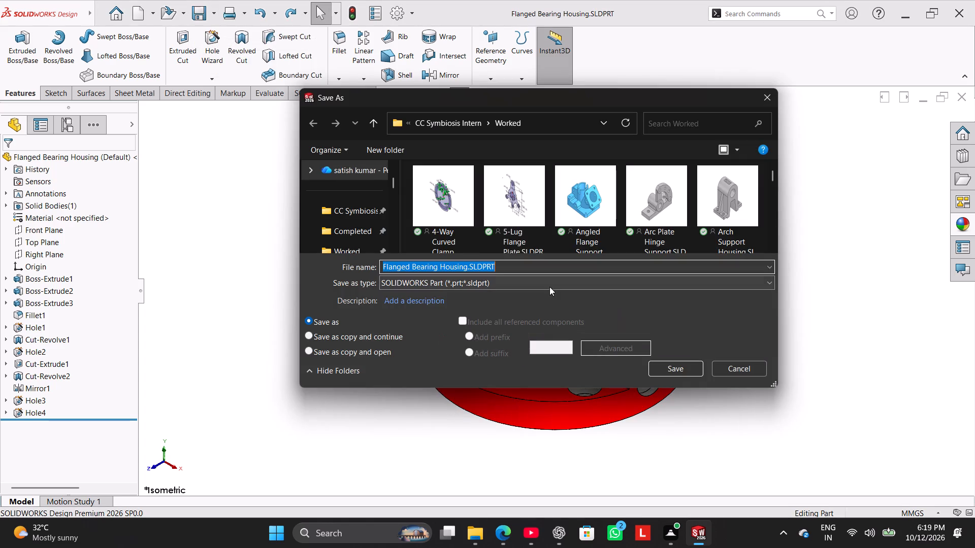
click(549, 287)
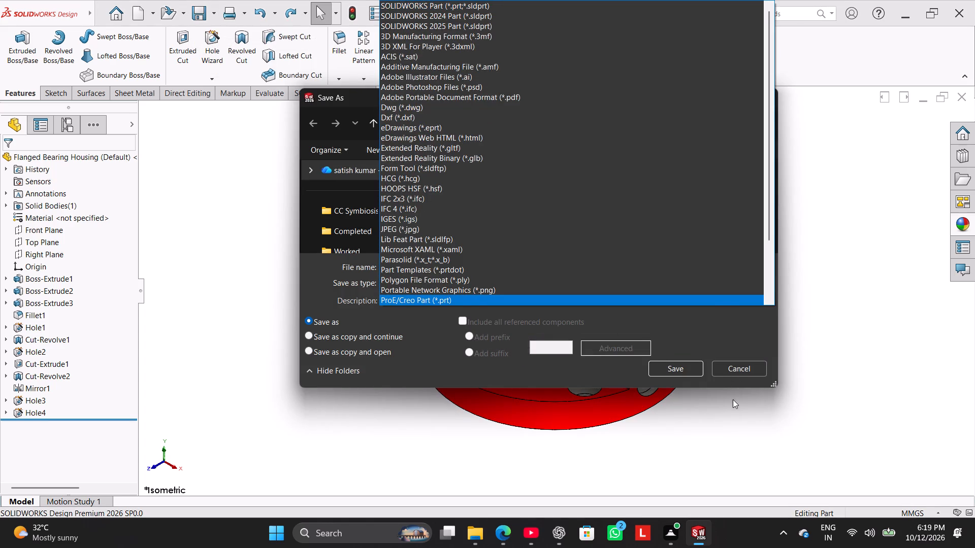
click(733, 399)
click(660, 368)
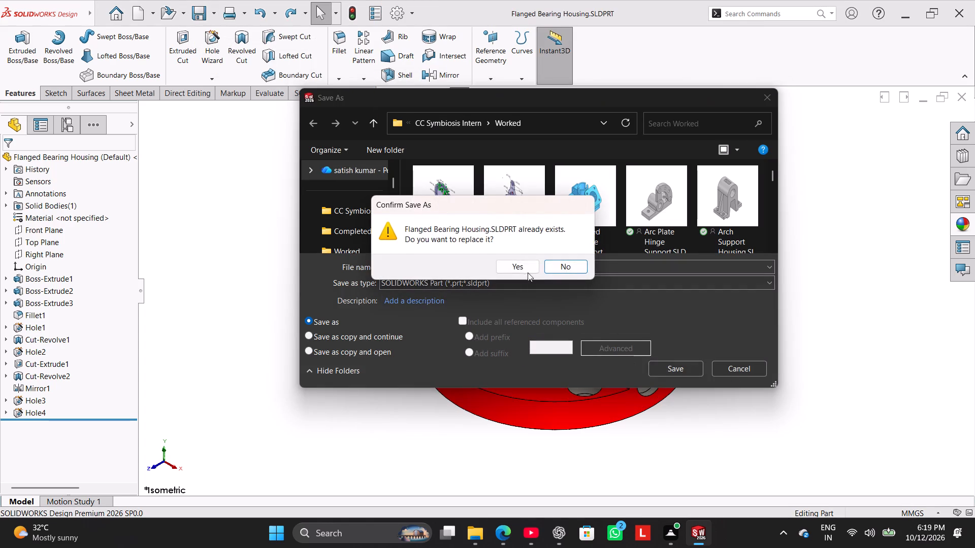
click(518, 262)
Export the isometric view of the housing as Flanged Bearing Housing.pdf in the Worked folder.
click(216, 11)
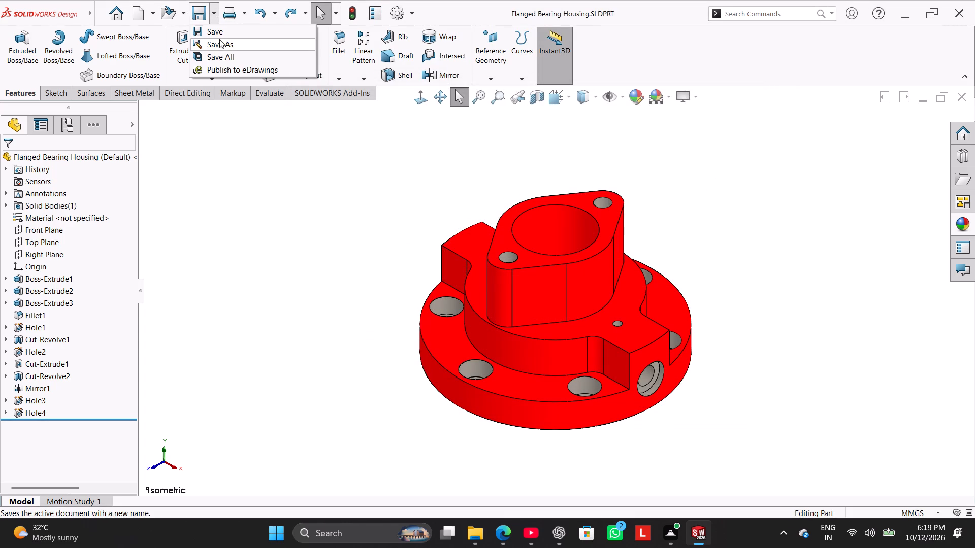
click(221, 45)
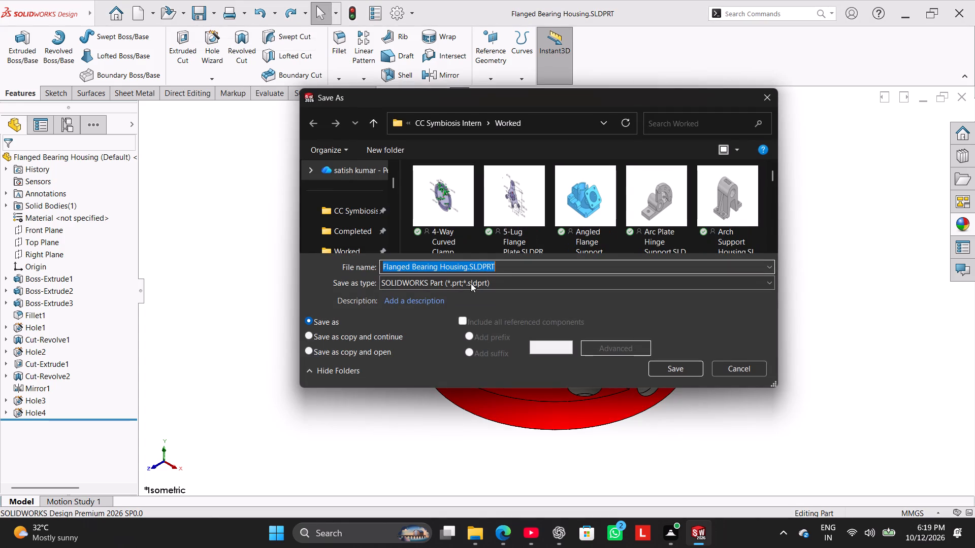
click(473, 282)
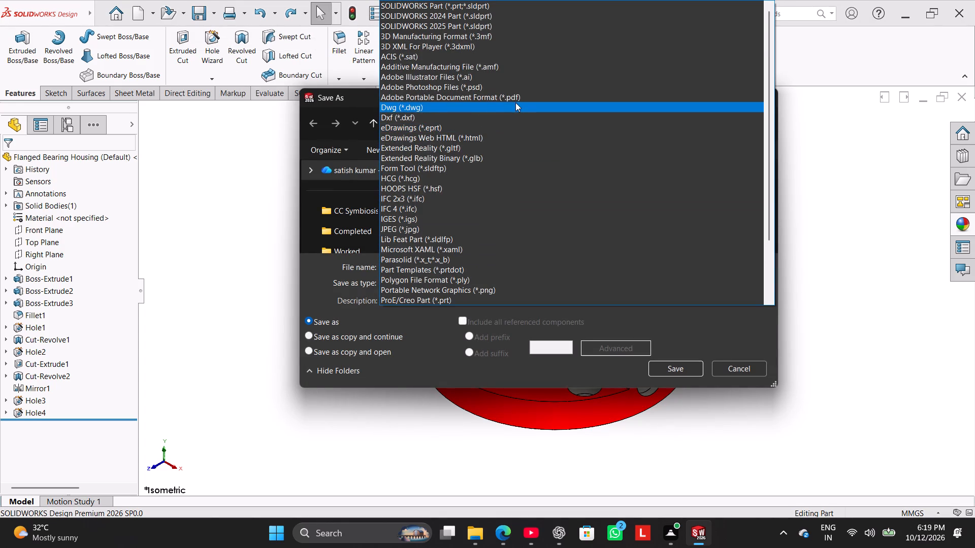
click(525, 98)
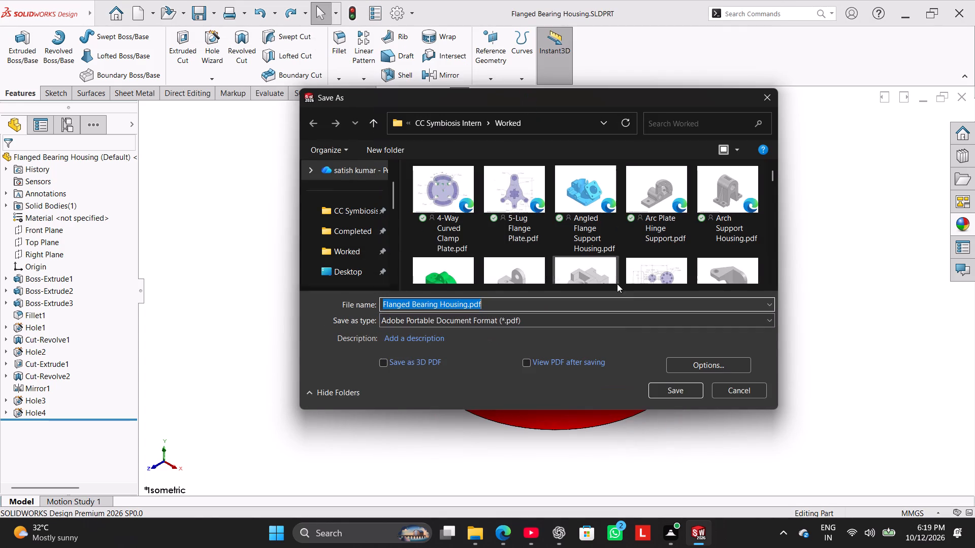
click(680, 386)
click(712, 342)
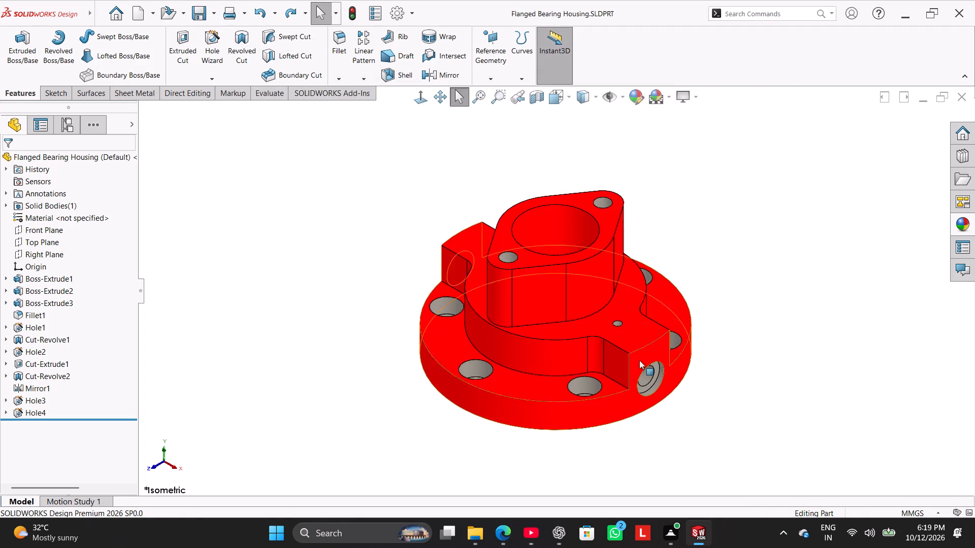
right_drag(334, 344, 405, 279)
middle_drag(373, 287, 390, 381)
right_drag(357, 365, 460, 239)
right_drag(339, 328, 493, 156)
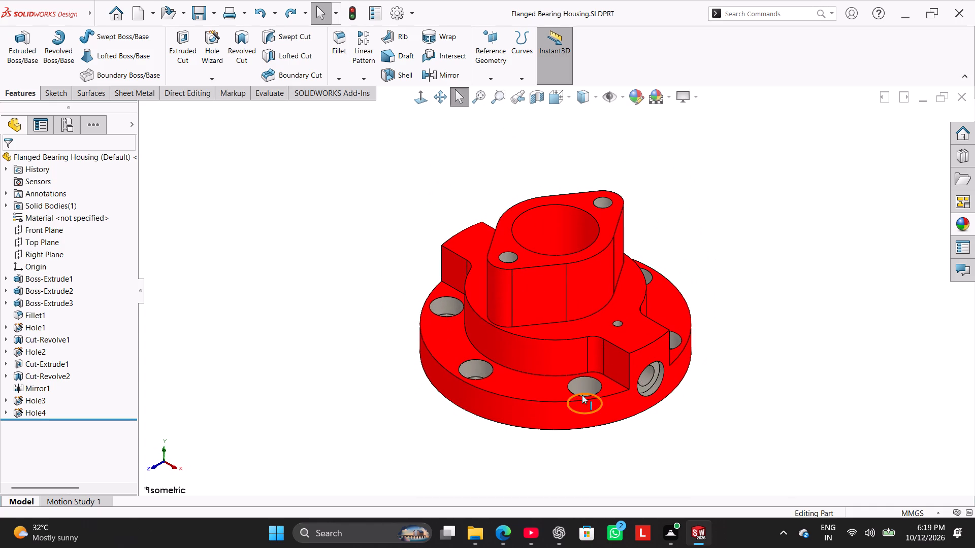